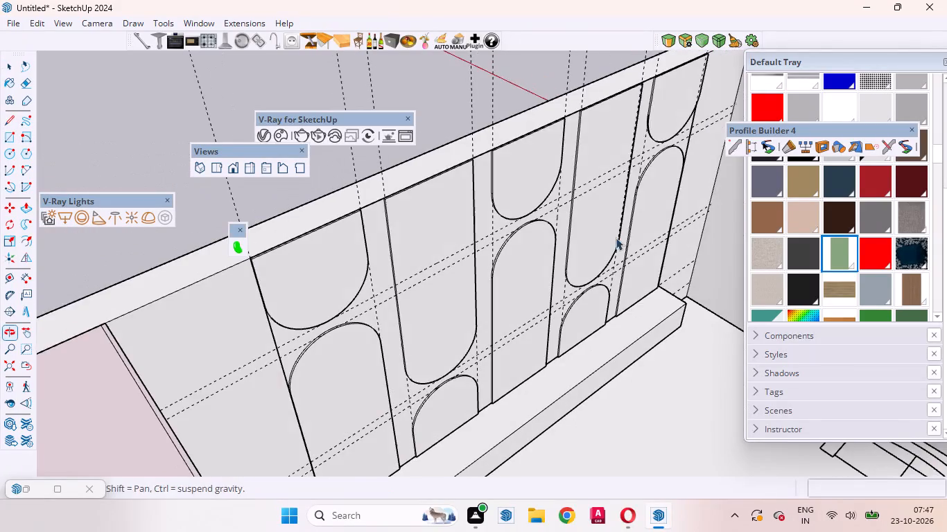
Open the wall panelling for editing and select the thin straight side face of the tall round-bottomed panel in the second column.
{"action": "scroll", "coordinate": [530, 225], "scroll_direction": "down", "scroll_amount": 5}
{"action": "scroll", "coordinate": [412, 208], "scroll_direction": "up", "scroll_amount": 16}
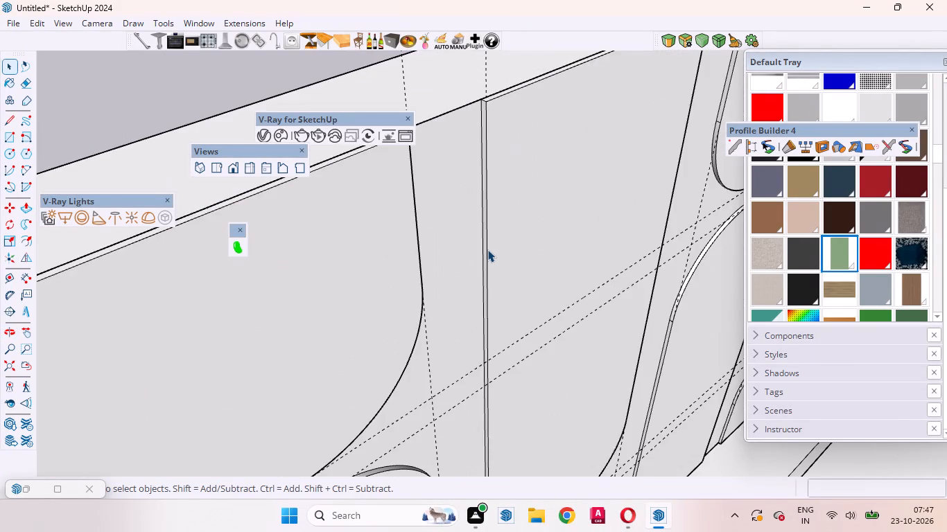
{"action": "scroll", "coordinate": [486, 245], "scroll_direction": "up", "scroll_amount": 4}
{"action": "triple_click", "coordinate": [566, 228]}
{"action": "scroll", "coordinate": [513, 231], "scroll_direction": "up", "scroll_amount": 1}
{"action": "left_click", "coordinate": [563, 216]}
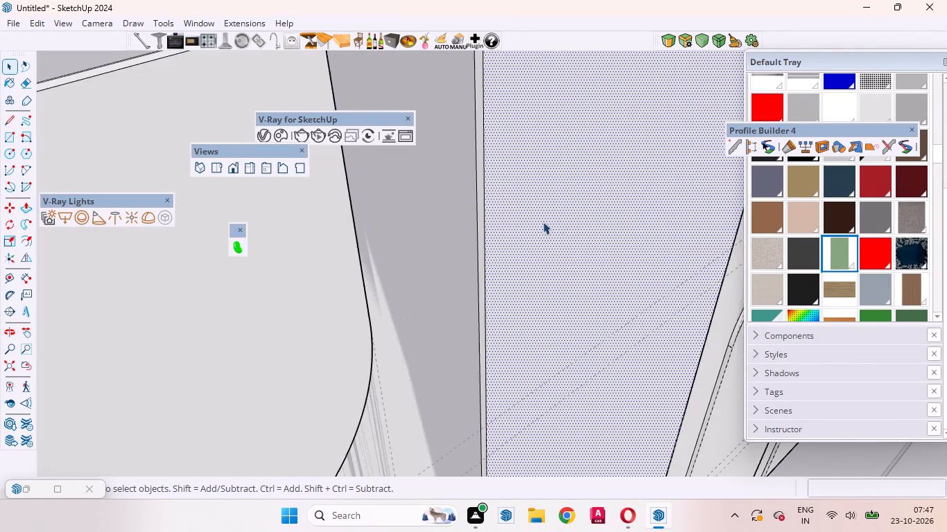
{"action": "double_click", "coordinate": [480, 209]}
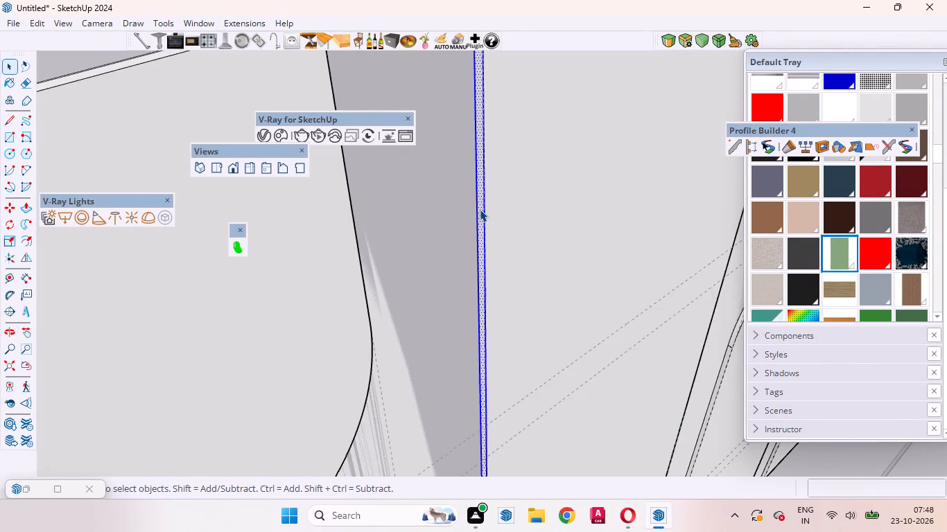
Add the opposite thin straight side face of the same round-bottomed panel to the selection.
{"action": "scroll", "coordinate": [488, 175], "scroll_direction": "down", "scroll_amount": 15}
{"action": "scroll", "coordinate": [587, 172], "scroll_direction": "up", "scroll_amount": 5, "text": "ctrl"}
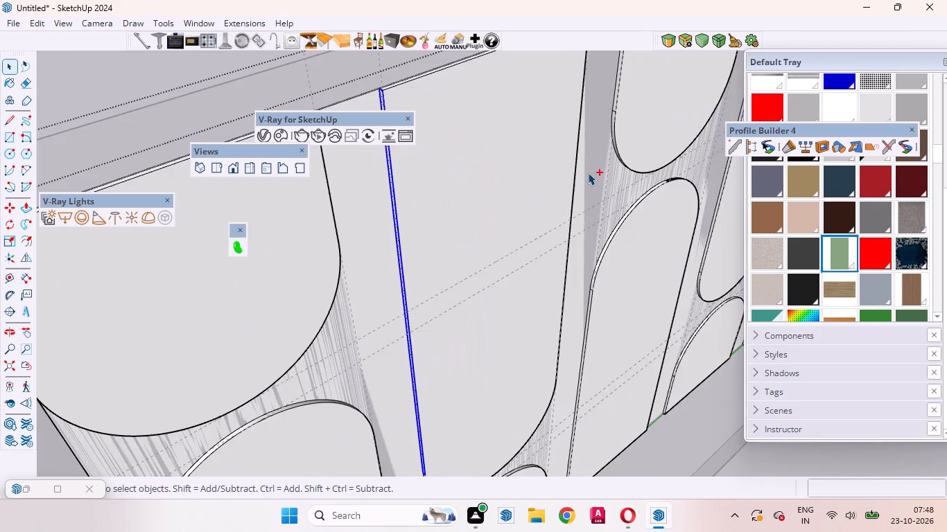
{"action": "scroll", "coordinate": [611, 153], "scroll_direction": "up", "scroll_amount": 8, "text": "ctrl"}
{"action": "scroll", "coordinate": [557, 190], "scroll_direction": "down", "scroll_amount": 6, "text": "ctrl"}
{"action": "middle_click_drag", "start_coordinate": [568, 206], "coordinate": [429, 222], "text": "ctrl"}
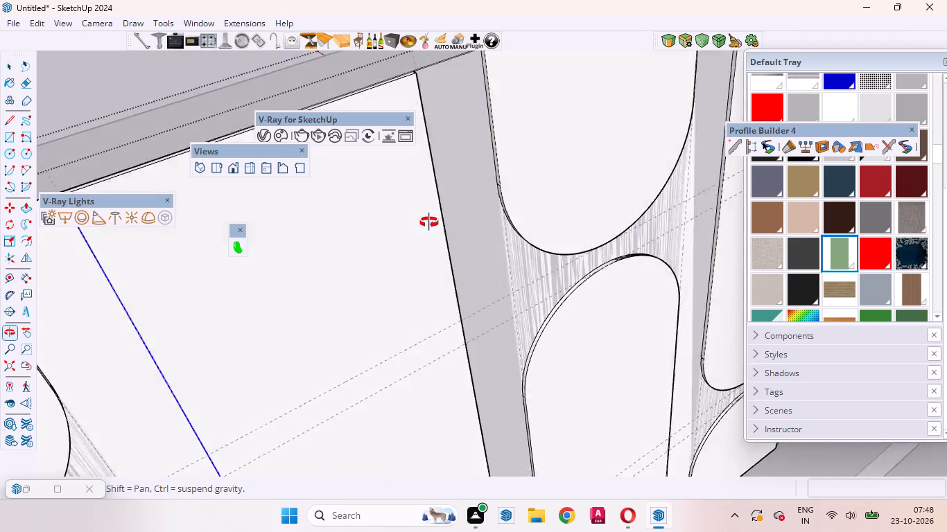
{"action": "middle_click_drag", "start_coordinate": [429, 222], "coordinate": [356, 328], "text": "ctrl"}
{"action": "scroll", "coordinate": [423, 232], "scroll_direction": "up", "scroll_amount": 11, "text": "ctrl"}
{"action": "middle_click_drag", "start_coordinate": [458, 242], "coordinate": [433, 300], "text": "ctrl"}
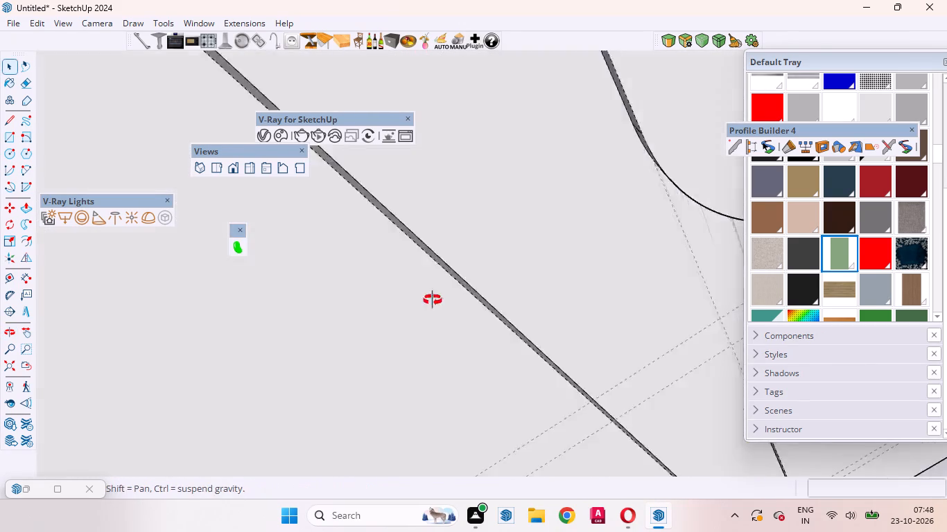
{"action": "middle_click_drag", "start_coordinate": [433, 300], "coordinate": [410, 353], "text": "ctrl"}
{"action": "scroll", "coordinate": [399, 283], "scroll_direction": "up", "scroll_amount": 5, "text": "ctrl"}
{"action": "double_click", "coordinate": [403, 294], "text": "ctrl"}
{"action": "scroll", "coordinate": [443, 280], "scroll_direction": "down", "scroll_amount": 3, "text": "ctrl"}
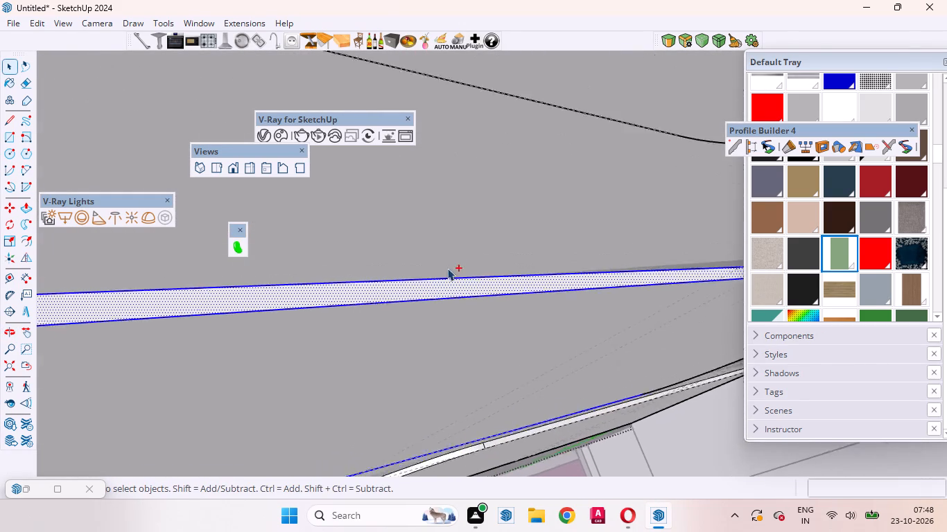
Add the curved end face of the round-bottomed panel and make the selected edge faces into a group.
{"action": "scroll", "coordinate": [447, 268], "scroll_direction": "down", "scroll_amount": 20, "text": "ctrl"}
{"action": "scroll", "coordinate": [776, 325], "scroll_direction": "up", "scroll_amount": 9, "text": "ctrl"}
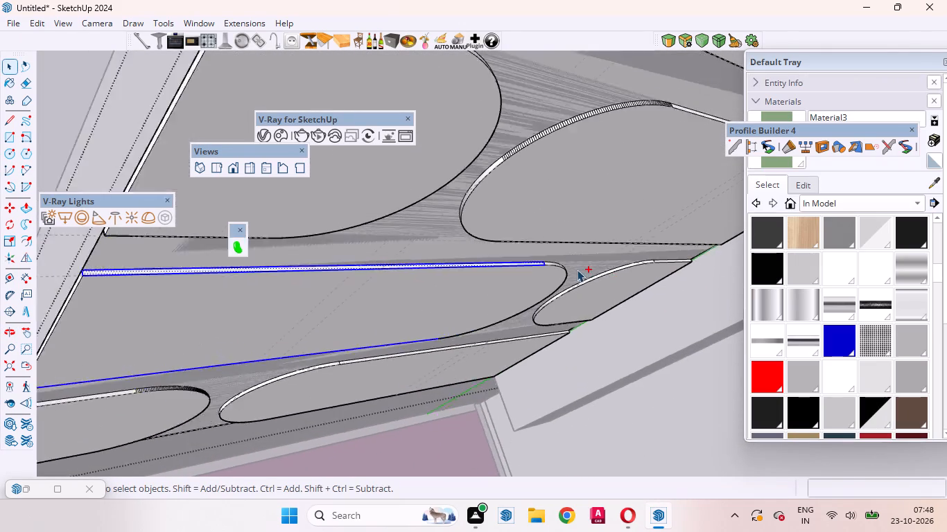
{"action": "scroll", "coordinate": [577, 269], "scroll_direction": "up", "scroll_amount": 15, "text": "ctrl"}
{"action": "double_click", "coordinate": [506, 255], "text": "ctrl"}
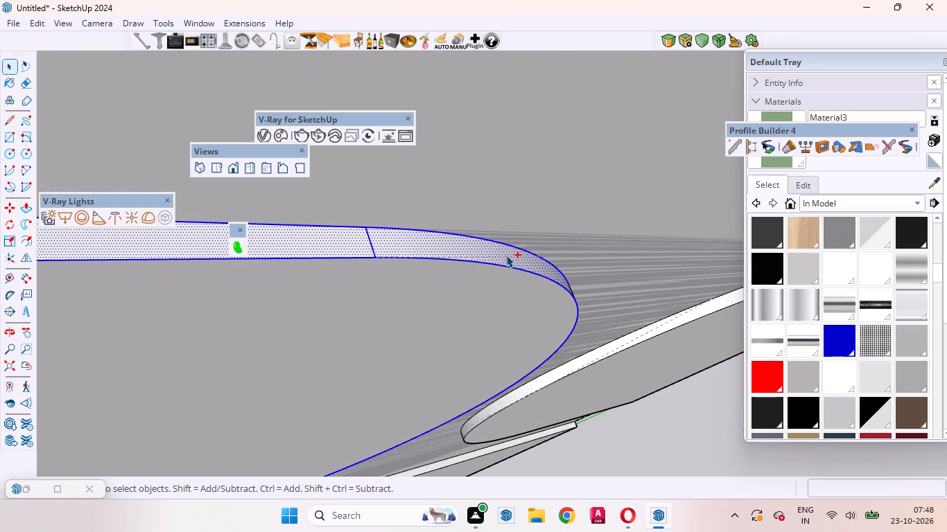
{"action": "scroll", "coordinate": [528, 239], "scroll_direction": "down", "scroll_amount": 20, "text": "ctrl"}
{"action": "scroll", "coordinate": [528, 239], "scroll_direction": "down", "scroll_amount": 1, "text": "ctrl"}
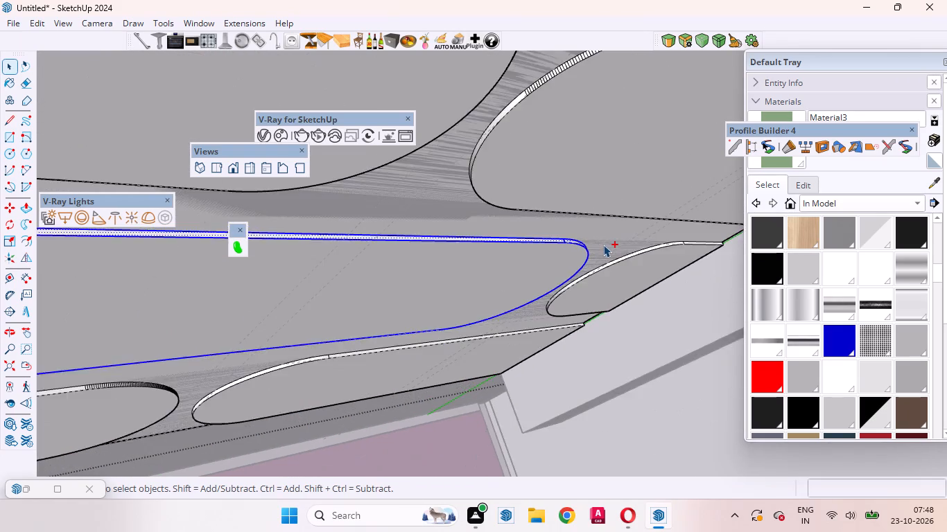
{"action": "scroll", "coordinate": [603, 245], "scroll_direction": "down", "scroll_amount": 7, "text": "ctrl"}
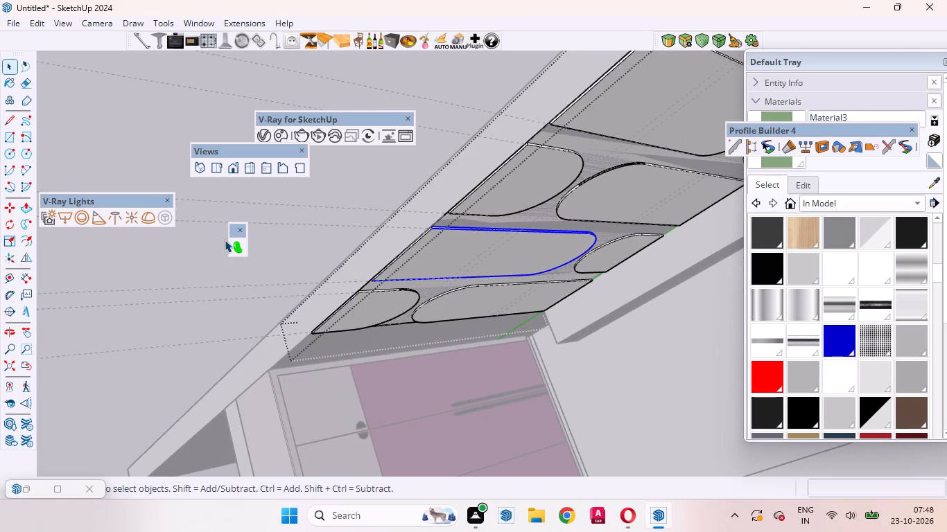
{"action": "scroll", "coordinate": [464, 236], "scroll_direction": "up", "scroll_amount": 9, "text": "ctrl"}
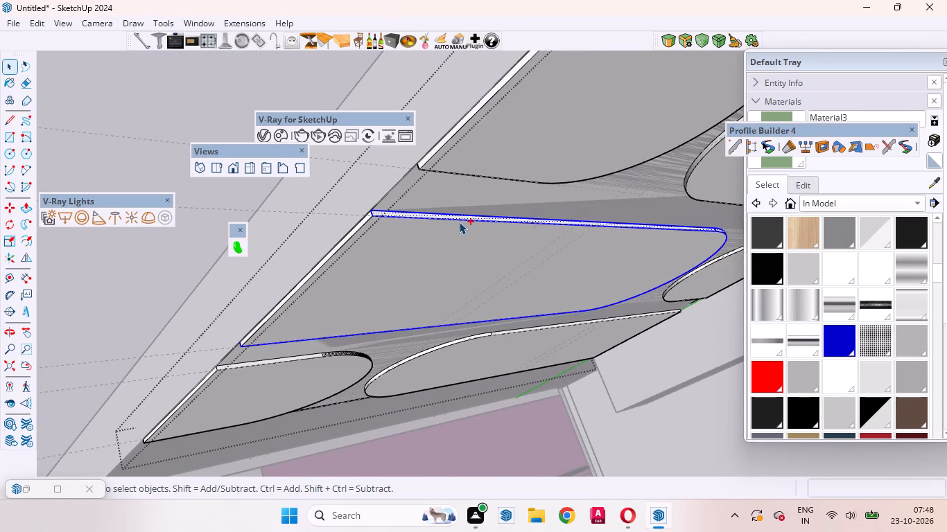
{"action": "right_click", "coordinate": [458, 219], "text": "ctrl"}
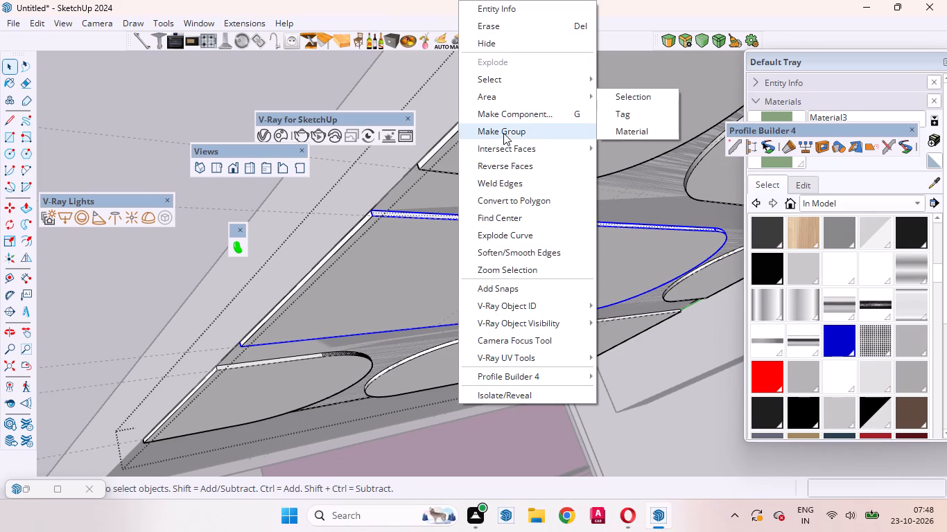
{"action": "left_click", "coordinate": [503, 133]}
{"action": "scroll", "coordinate": [541, 204], "scroll_direction": "down", "scroll_amount": 5}
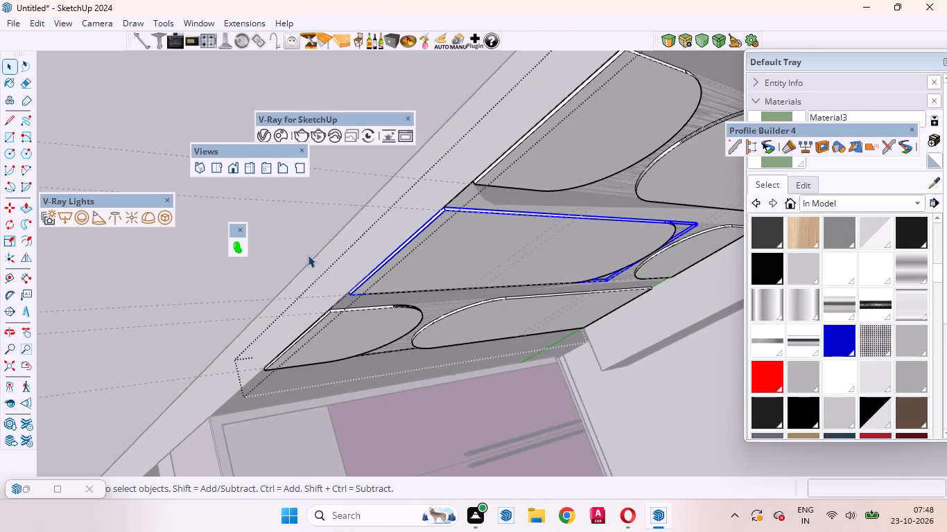
Convert the grouped panel edge strip into a V-Ray mesh light.
{"action": "left_click", "coordinate": [169, 222]}
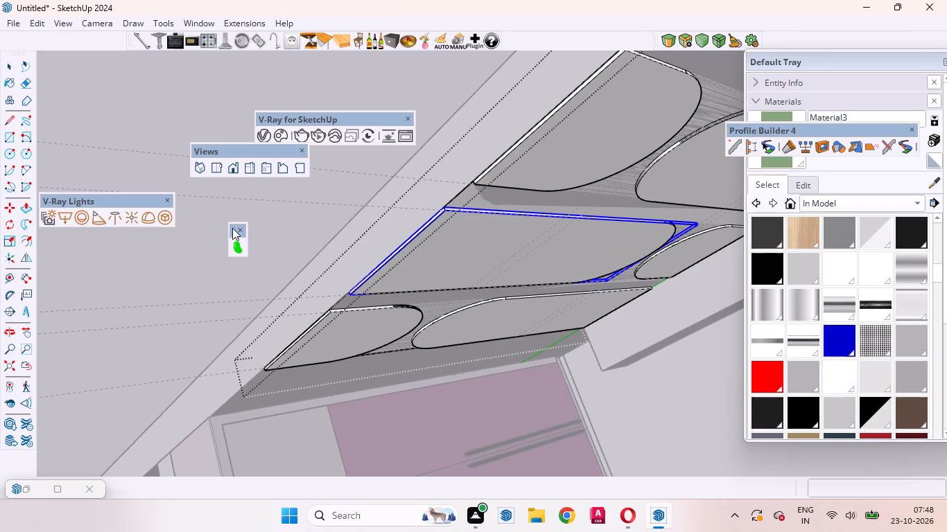
{"action": "scroll", "coordinate": [480, 242], "scroll_direction": "down", "scroll_amount": 8}
{"action": "left_click", "coordinate": [14, 65]}
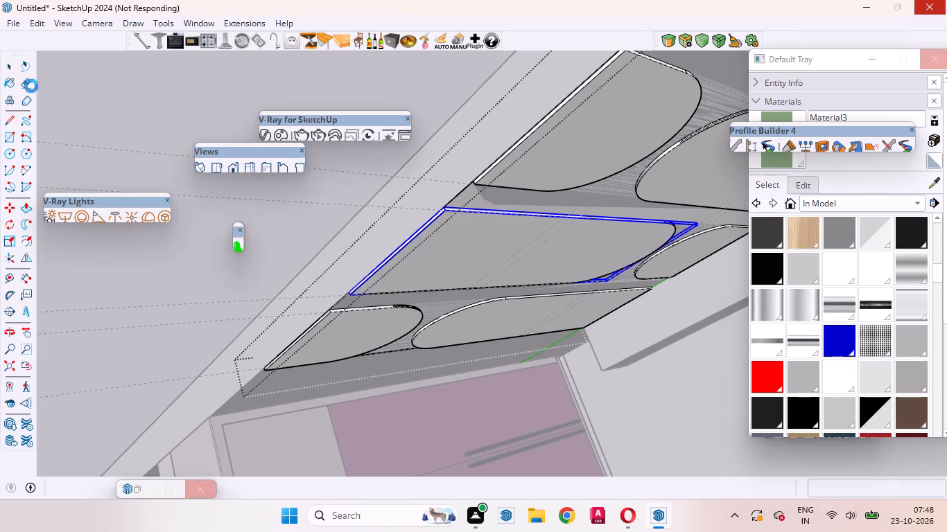
Select the long curved edge face and the adjoining straight side face of the lower arch panel in the third column.
{"action": "scroll", "coordinate": [604, 263], "scroll_direction": "down", "scroll_amount": 5}
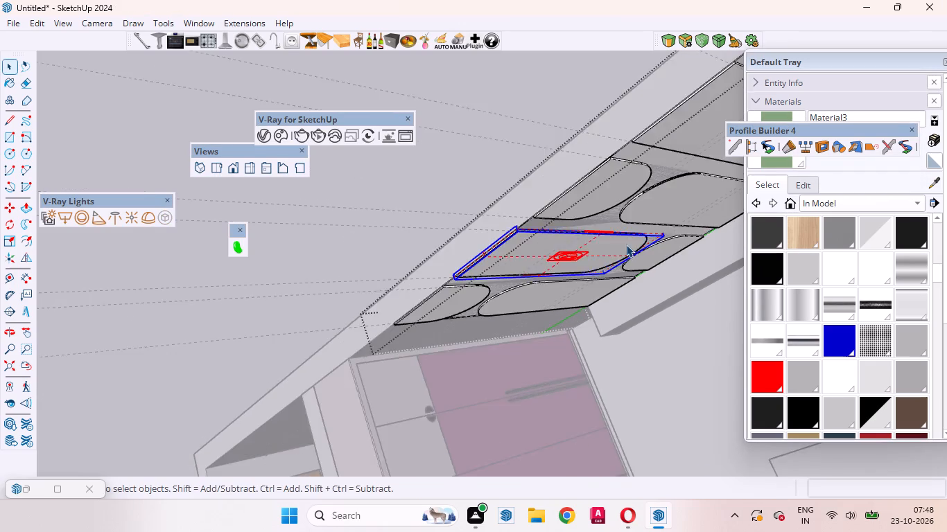
{"action": "scroll", "coordinate": [618, 244], "scroll_direction": "down", "scroll_amount": 4}
{"action": "middle_click_drag", "start_coordinate": [446, 316], "coordinate": [425, 247]}
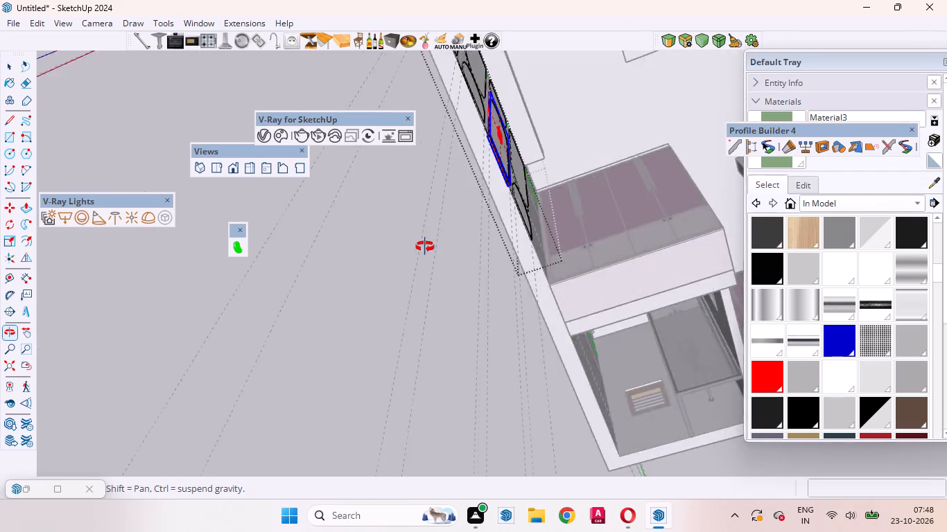
{"action": "middle_click_drag", "start_coordinate": [425, 247], "coordinate": [360, 195]}
{"action": "scroll", "coordinate": [397, 245], "scroll_direction": "down", "scroll_amount": 10}
{"action": "middle_click_drag", "start_coordinate": [447, 305], "coordinate": [591, 149]}
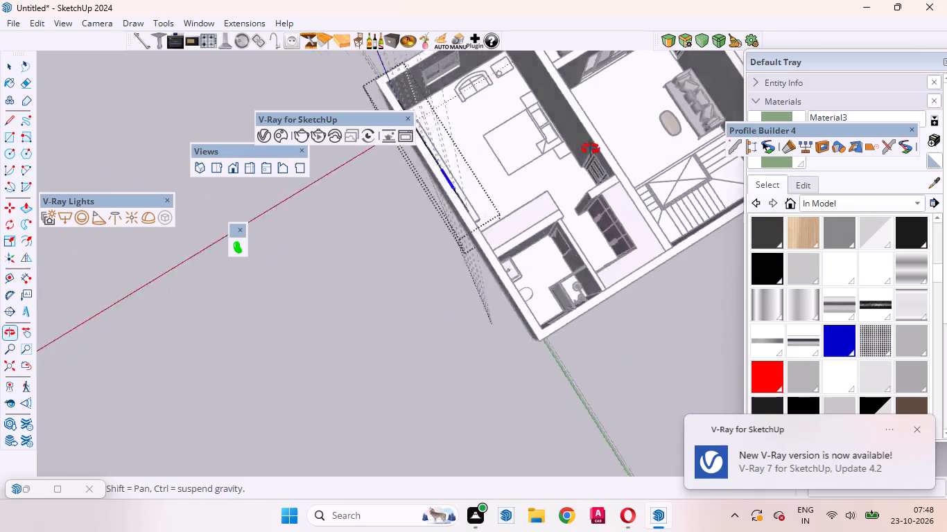
{"action": "middle_click_drag", "start_coordinate": [591, 149], "coordinate": [630, 114]}
{"action": "scroll", "coordinate": [469, 256], "scroll_direction": "up", "scroll_amount": 5}
{"action": "middle_click_drag", "start_coordinate": [464, 260], "coordinate": [71, 171]}
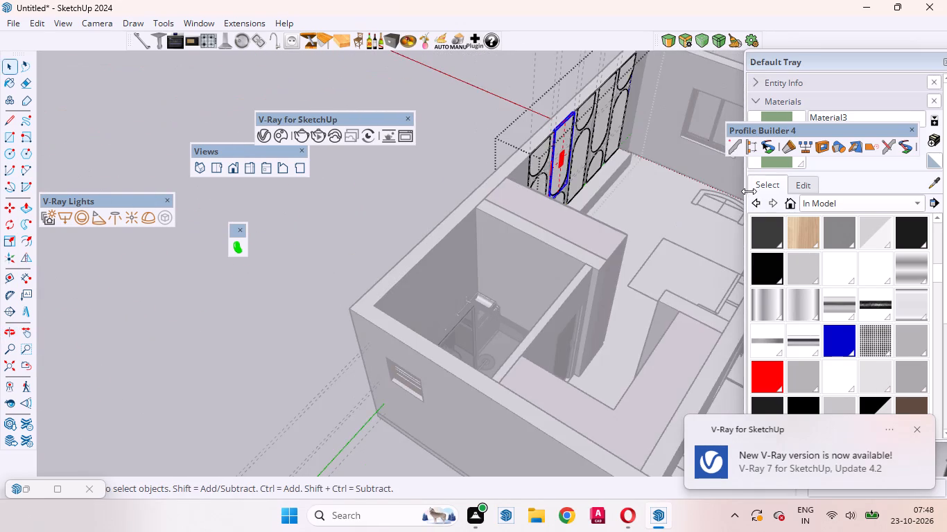
{"action": "scroll", "coordinate": [749, 190], "scroll_direction": "up", "scroll_amount": 10}
{"action": "scroll", "coordinate": [548, 172], "scroll_direction": "down", "scroll_amount": 5}
{"action": "scroll", "coordinate": [537, 149], "scroll_direction": "up", "scroll_amount": 3}
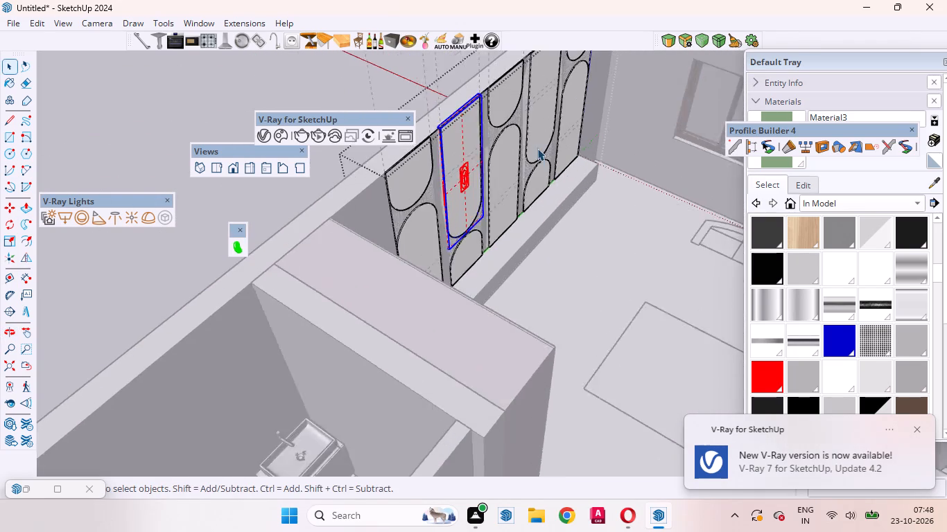
{"action": "scroll", "coordinate": [537, 148], "scroll_direction": "up", "scroll_amount": 7}
{"action": "middle_click_drag", "start_coordinate": [507, 138], "coordinate": [500, 179]}
{"action": "scroll", "coordinate": [494, 197], "scroll_direction": "up", "scroll_amount": 6}
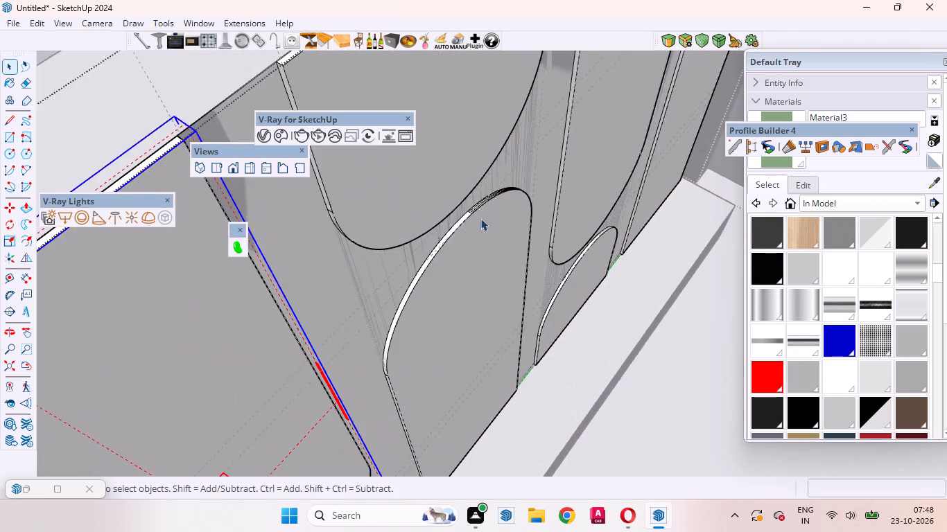
{"action": "scroll", "coordinate": [480, 218], "scroll_direction": "up", "scroll_amount": 5}
{"action": "double_click", "coordinate": [448, 229], "text": "ctrl"}
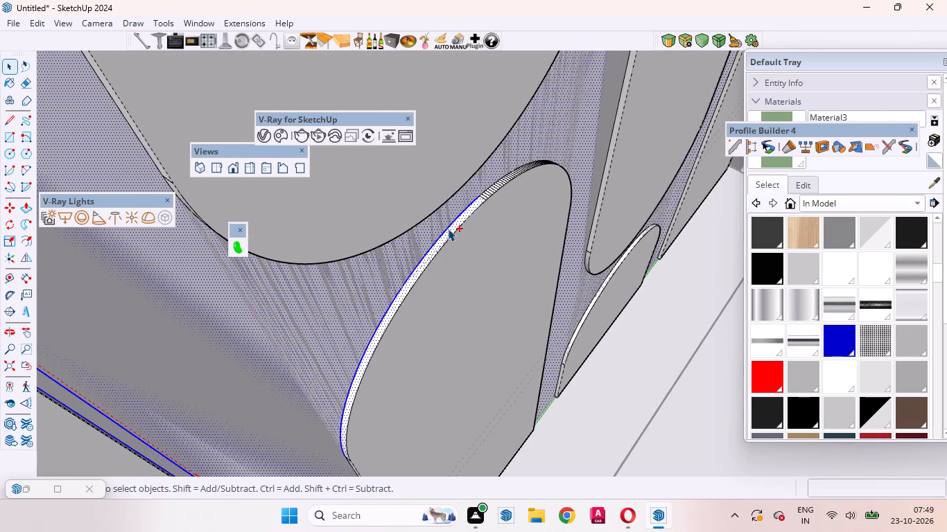
{"action": "left_click", "coordinate": [381, 253]}
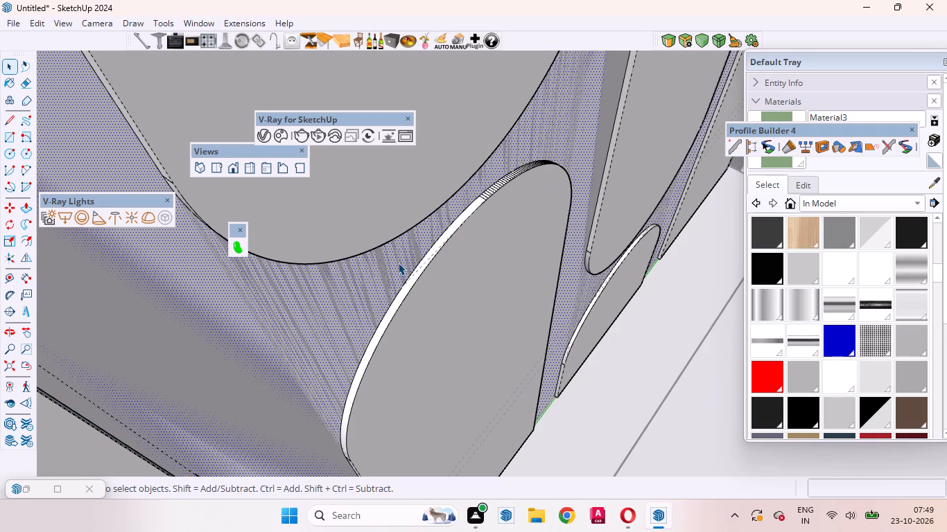
{"action": "left_click", "coordinate": [394, 267], "text": "shift"}
{"action": "scroll", "coordinate": [413, 254], "scroll_direction": "up", "scroll_amount": 10}
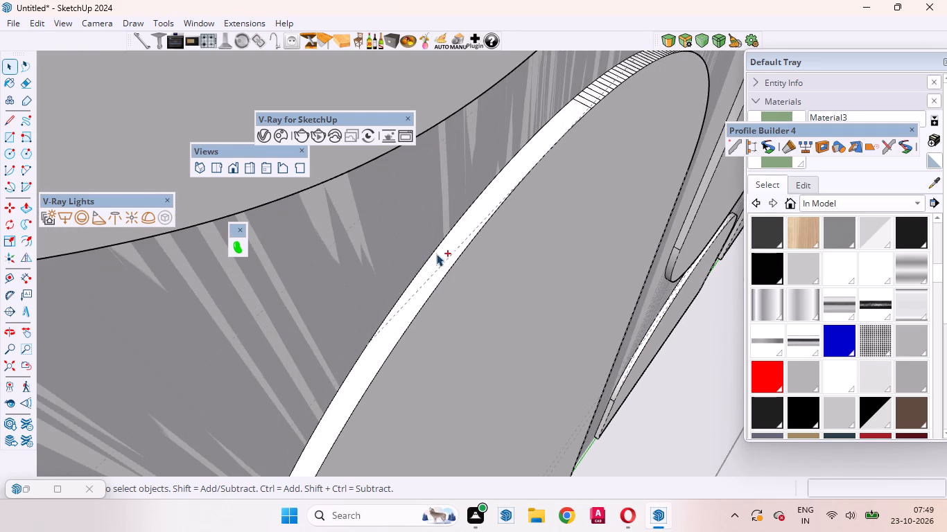
{"action": "double_click", "coordinate": [438, 256], "text": "ctrl"}
{"action": "scroll", "coordinate": [491, 224], "scroll_direction": "down", "scroll_amount": 5, "text": "ctrl"}
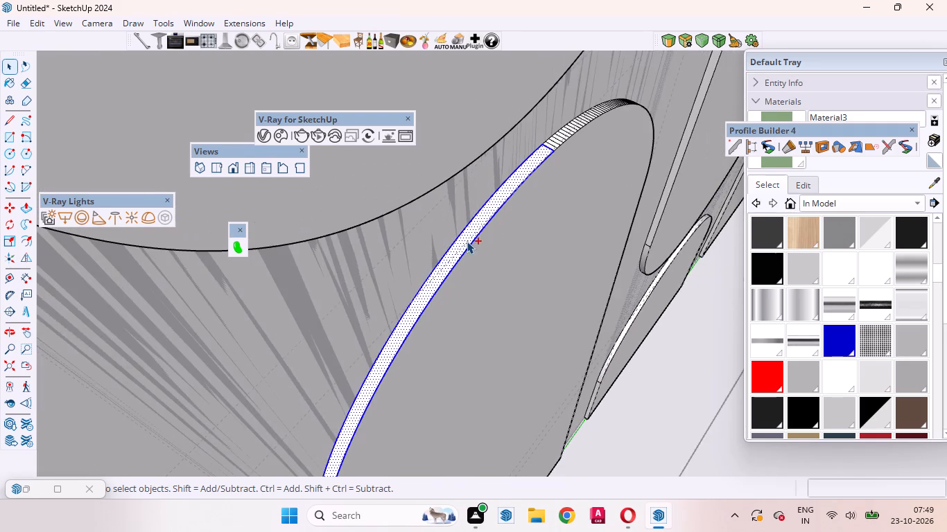
{"action": "scroll", "coordinate": [514, 164], "scroll_direction": "down", "scroll_amount": 10, "text": "ctrl"}
{"action": "scroll", "coordinate": [451, 342], "scroll_direction": "up", "scroll_amount": 10, "text": "ctrl"}
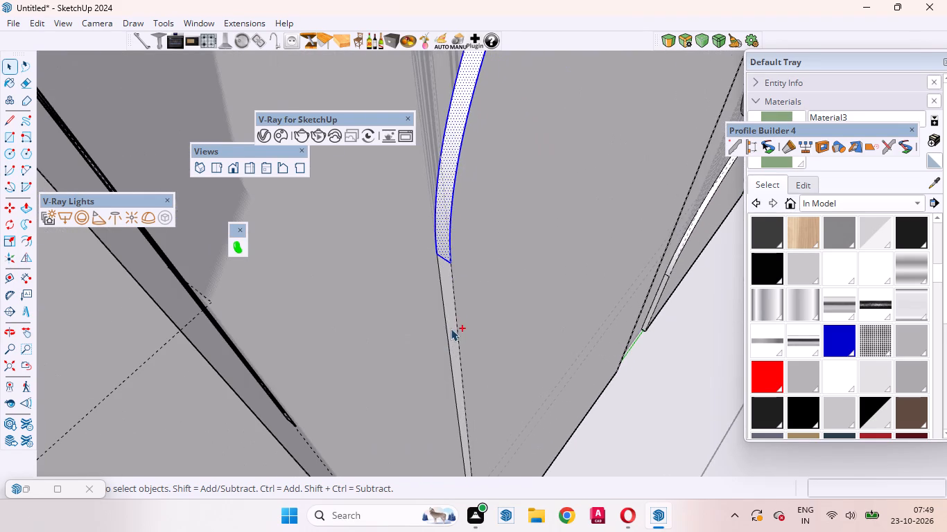
{"action": "double_click", "coordinate": [452, 310], "text": "ctrl"}
{"action": "scroll", "coordinate": [409, 353], "scroll_direction": "down", "scroll_amount": 11, "text": "ctrl"}
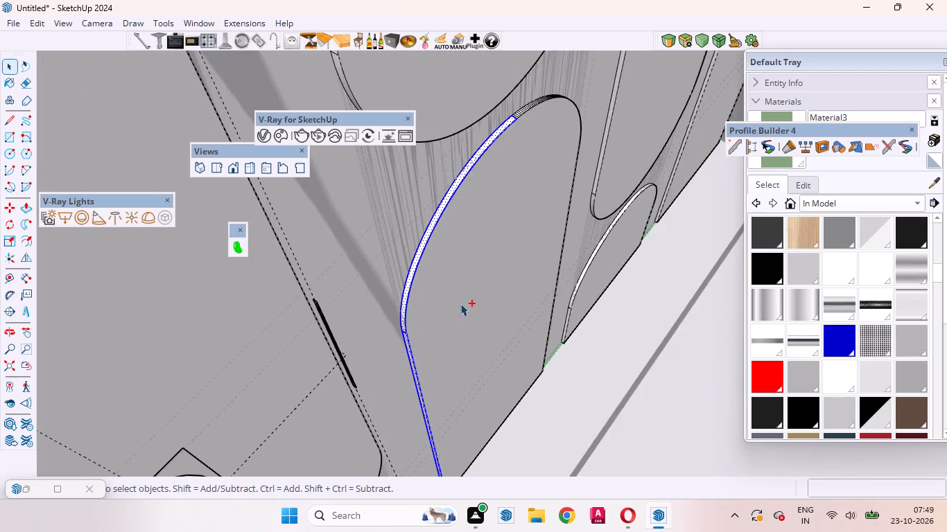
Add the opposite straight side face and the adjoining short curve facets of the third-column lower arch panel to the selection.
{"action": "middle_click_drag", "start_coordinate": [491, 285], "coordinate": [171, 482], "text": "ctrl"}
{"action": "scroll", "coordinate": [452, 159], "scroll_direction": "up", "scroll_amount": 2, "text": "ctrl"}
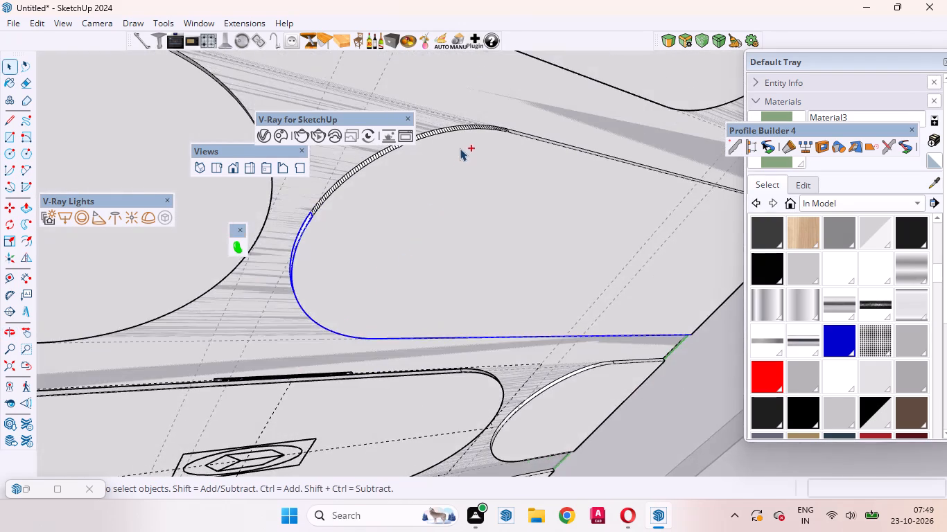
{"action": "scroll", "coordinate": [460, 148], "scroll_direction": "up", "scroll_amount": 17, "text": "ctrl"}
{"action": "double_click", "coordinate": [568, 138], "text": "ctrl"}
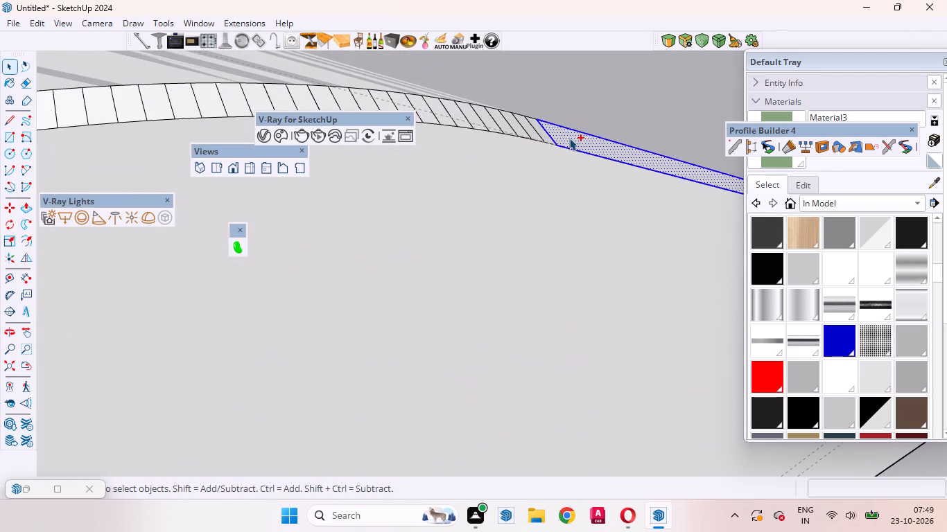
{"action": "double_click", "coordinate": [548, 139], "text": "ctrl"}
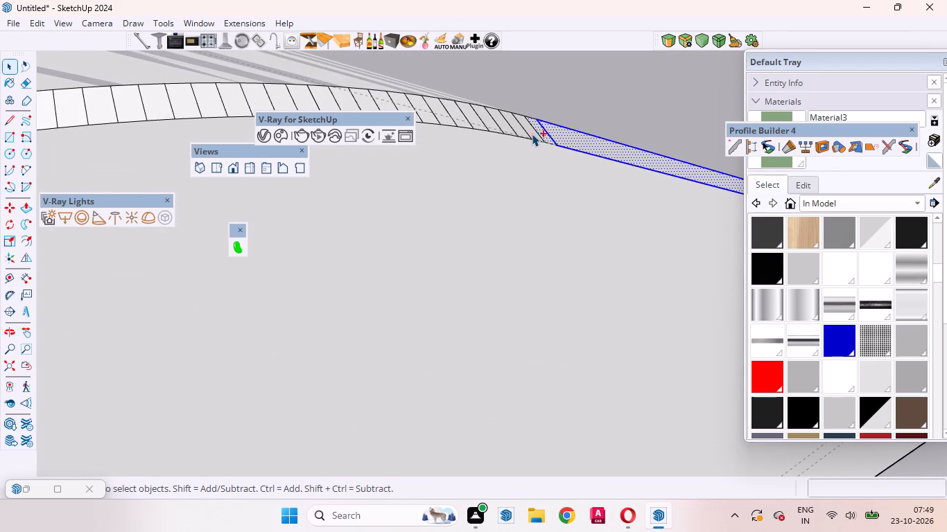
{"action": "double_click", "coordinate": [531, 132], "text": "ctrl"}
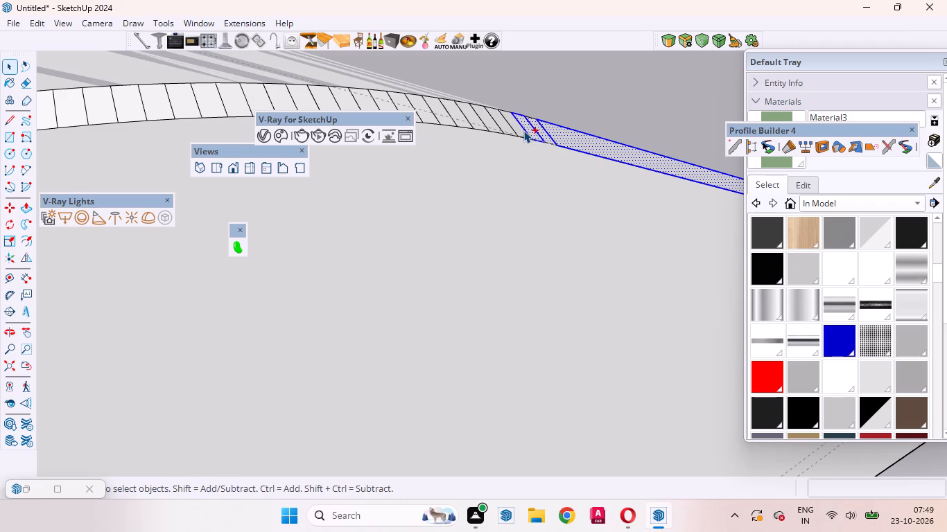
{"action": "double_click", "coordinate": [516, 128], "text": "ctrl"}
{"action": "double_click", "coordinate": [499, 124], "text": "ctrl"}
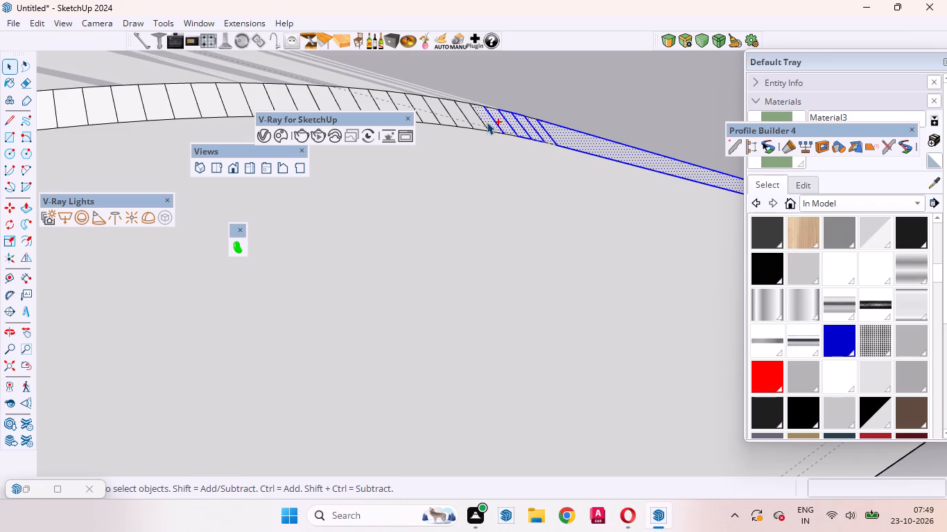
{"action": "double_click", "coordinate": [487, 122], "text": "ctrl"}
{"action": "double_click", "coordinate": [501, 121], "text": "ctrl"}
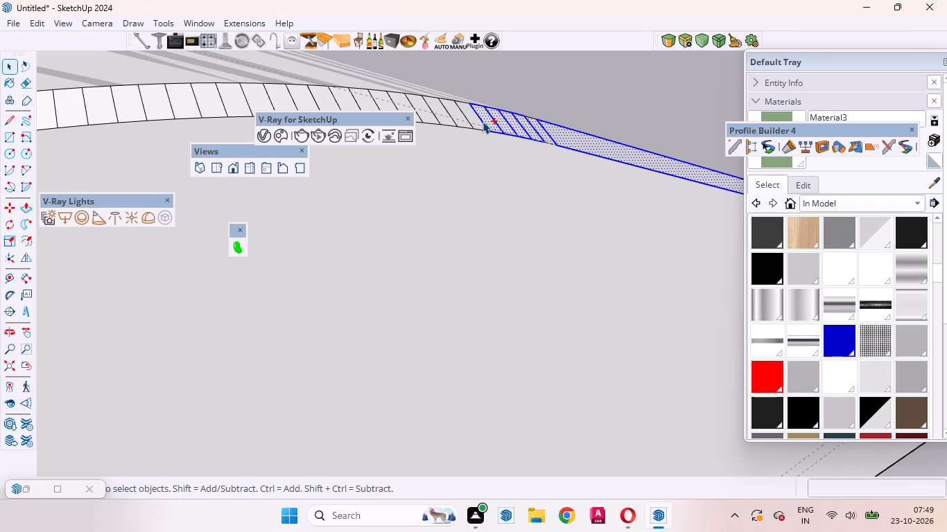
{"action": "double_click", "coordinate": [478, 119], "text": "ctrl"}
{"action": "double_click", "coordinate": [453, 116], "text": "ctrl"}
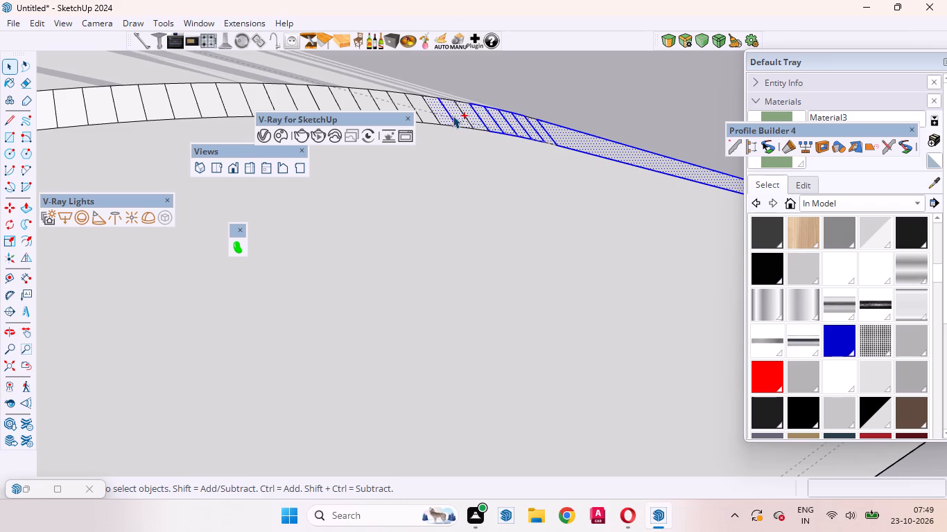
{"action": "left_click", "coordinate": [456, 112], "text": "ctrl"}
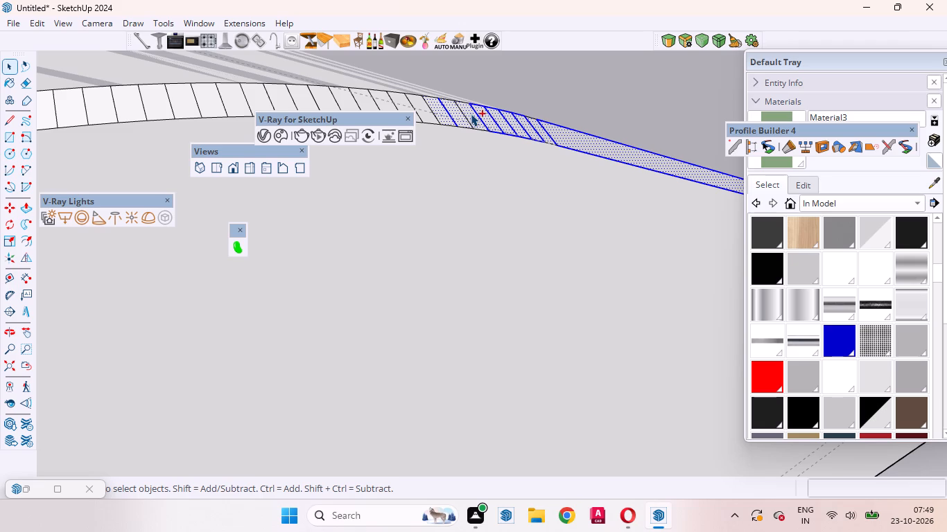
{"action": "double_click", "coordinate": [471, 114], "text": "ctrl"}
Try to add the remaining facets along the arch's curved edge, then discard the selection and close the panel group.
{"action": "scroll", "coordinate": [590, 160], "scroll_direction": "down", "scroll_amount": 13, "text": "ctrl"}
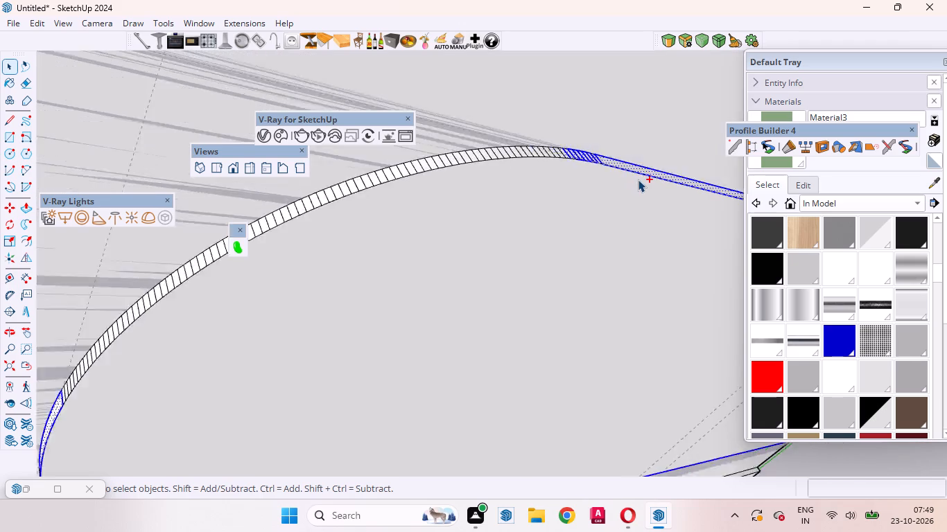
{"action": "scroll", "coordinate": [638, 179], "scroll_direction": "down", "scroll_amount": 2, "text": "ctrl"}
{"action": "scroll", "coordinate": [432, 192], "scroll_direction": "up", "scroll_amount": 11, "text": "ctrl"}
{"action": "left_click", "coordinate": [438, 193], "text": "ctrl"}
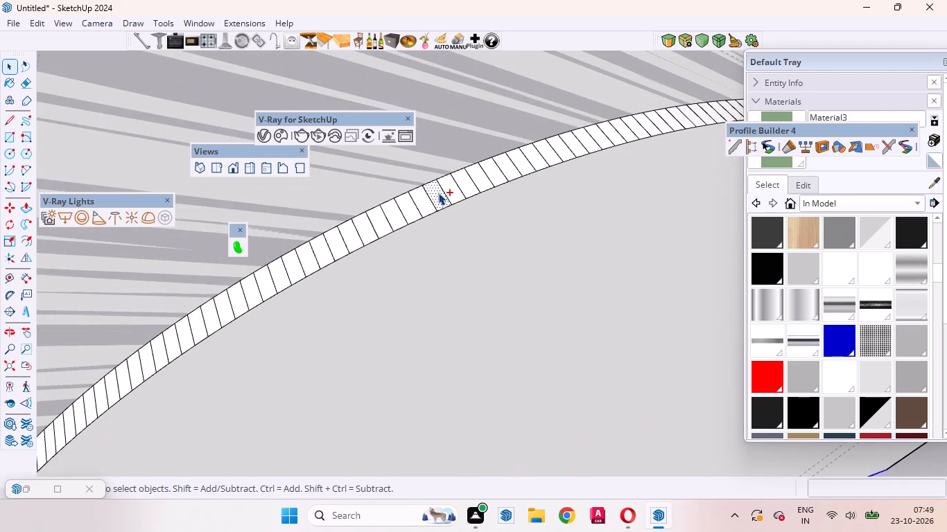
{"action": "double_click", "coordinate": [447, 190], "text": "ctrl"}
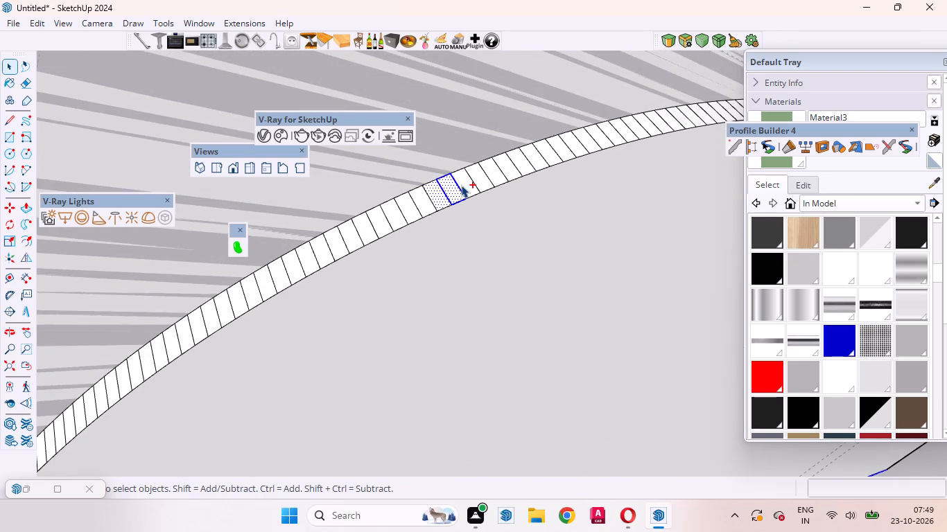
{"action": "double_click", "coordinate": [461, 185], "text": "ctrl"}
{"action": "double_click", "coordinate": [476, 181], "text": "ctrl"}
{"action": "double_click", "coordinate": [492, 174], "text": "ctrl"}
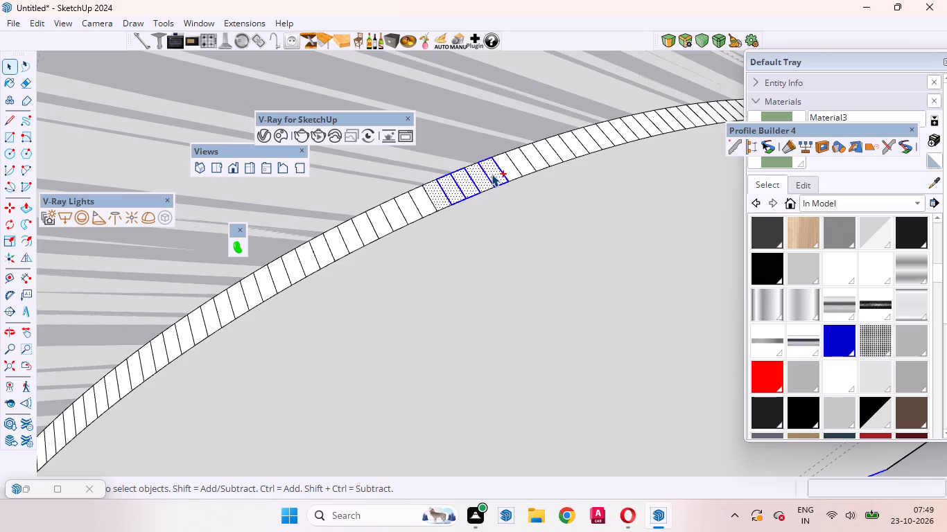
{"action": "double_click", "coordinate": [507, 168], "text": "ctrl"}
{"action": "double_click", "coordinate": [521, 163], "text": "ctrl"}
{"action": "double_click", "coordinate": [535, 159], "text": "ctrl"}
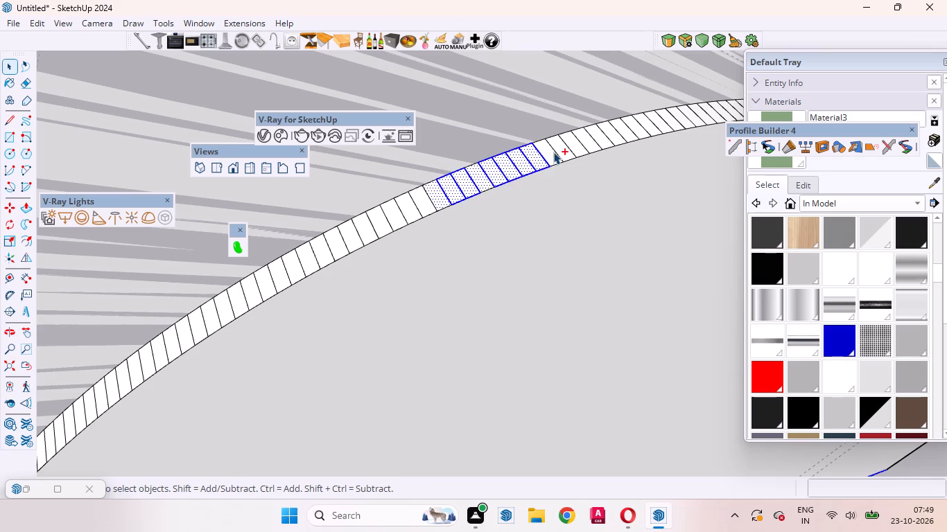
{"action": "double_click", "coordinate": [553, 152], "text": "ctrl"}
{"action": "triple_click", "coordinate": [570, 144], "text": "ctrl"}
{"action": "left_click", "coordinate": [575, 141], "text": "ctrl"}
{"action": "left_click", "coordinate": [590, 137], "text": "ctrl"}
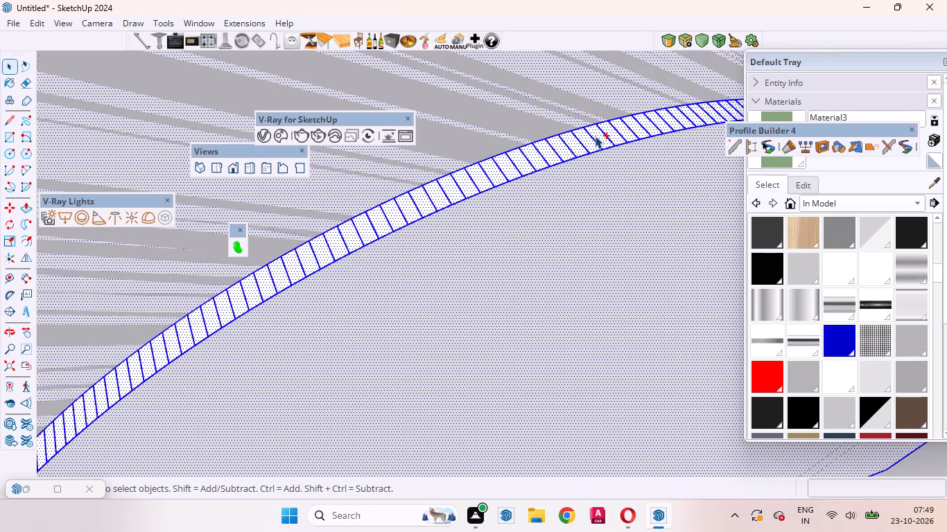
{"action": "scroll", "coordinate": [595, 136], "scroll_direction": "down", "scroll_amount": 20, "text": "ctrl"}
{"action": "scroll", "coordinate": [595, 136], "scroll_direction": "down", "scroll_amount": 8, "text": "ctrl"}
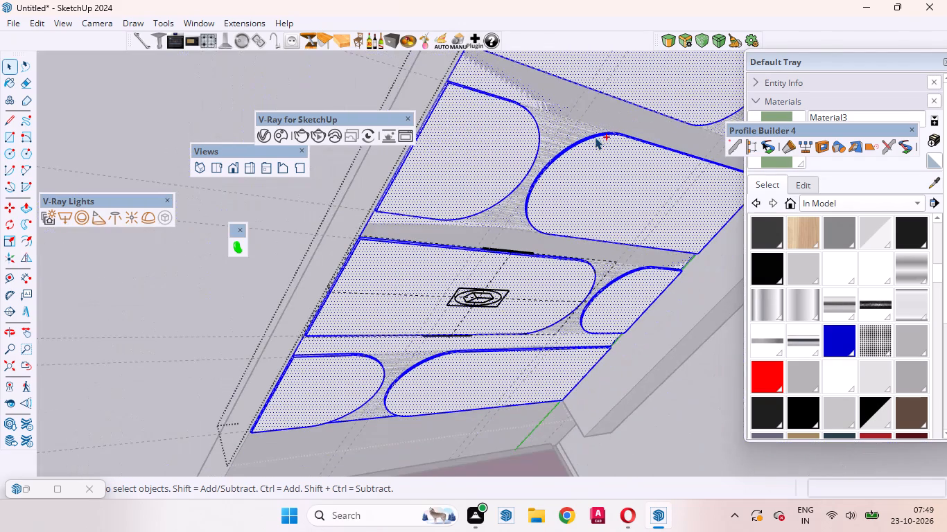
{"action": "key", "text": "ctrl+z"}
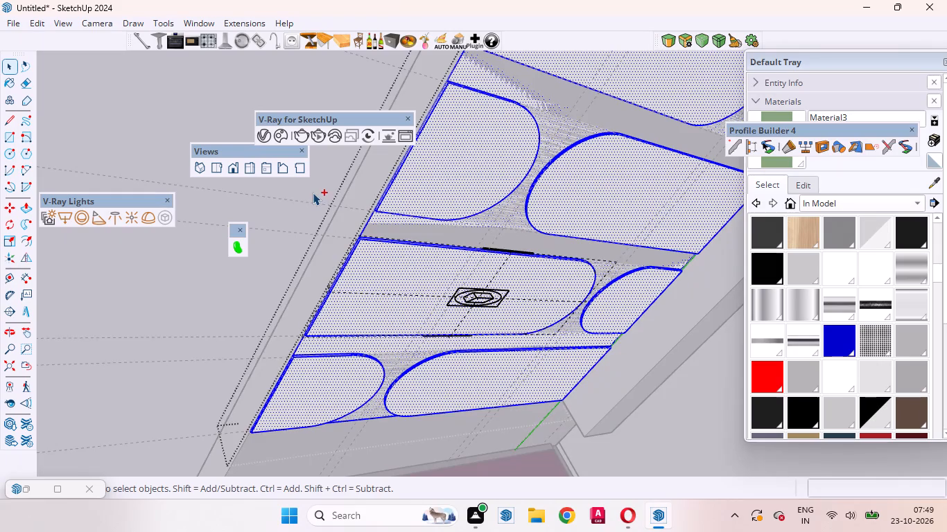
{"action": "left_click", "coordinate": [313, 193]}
Reopen the bedroom wall's panel group for editing.
{"action": "scroll", "coordinate": [565, 190], "scroll_direction": "up", "scroll_amount": 3}
{"action": "scroll", "coordinate": [582, 180], "scroll_direction": "down", "scroll_amount": 9}
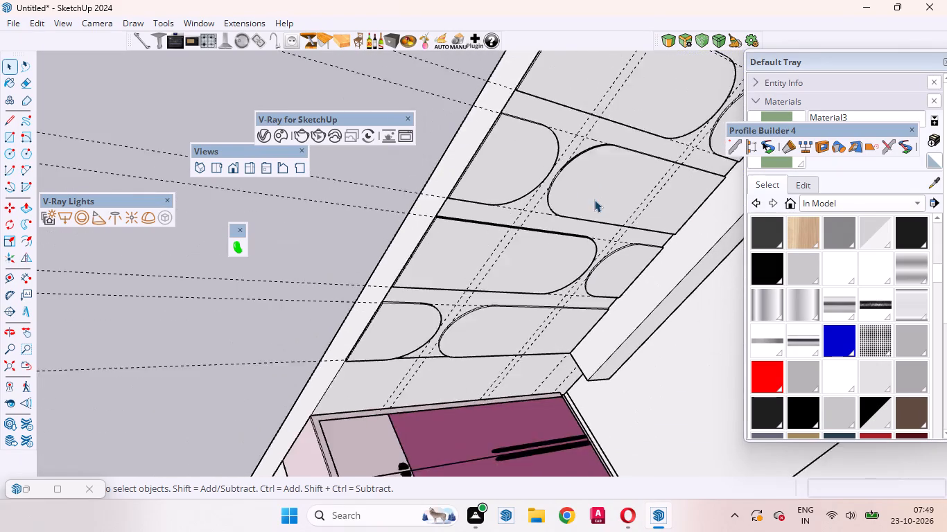
{"action": "middle_click_drag", "start_coordinate": [507, 317], "coordinate": [546, 192]}
{"action": "scroll", "coordinate": [548, 178], "scroll_direction": "up", "scroll_amount": 6}
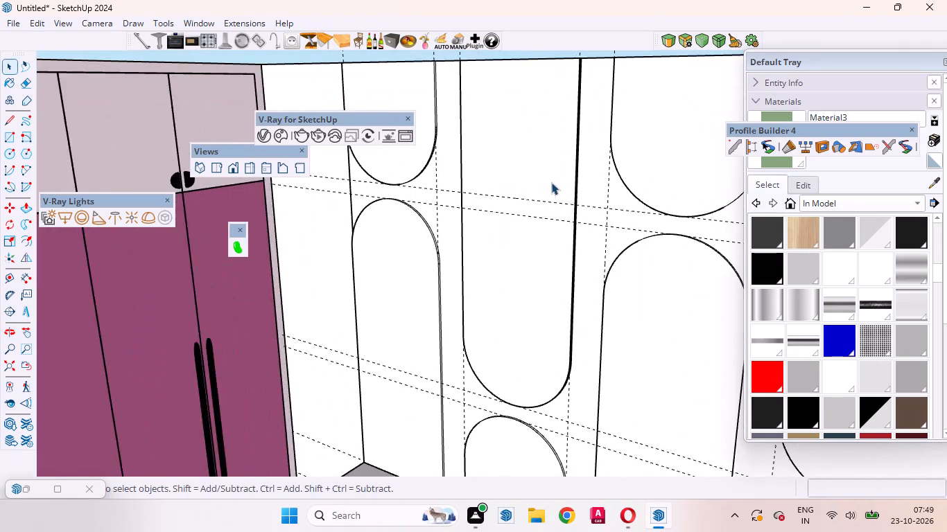
{"action": "scroll", "coordinate": [551, 182], "scroll_direction": "up", "scroll_amount": 5}
{"action": "scroll", "coordinate": [585, 273], "scroll_direction": "up", "scroll_amount": 10, "text": "ctrl"}
{"action": "scroll", "coordinate": [578, 258], "scroll_direction": "down", "scroll_amount": 11}
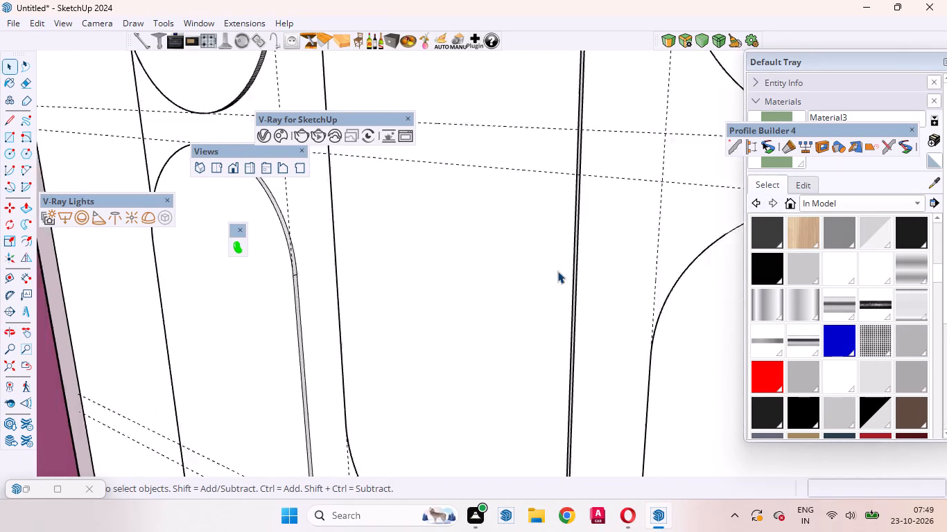
{"action": "scroll", "coordinate": [557, 271], "scroll_direction": "down", "scroll_amount": 9}
{"action": "triple_click", "coordinate": [535, 261]}
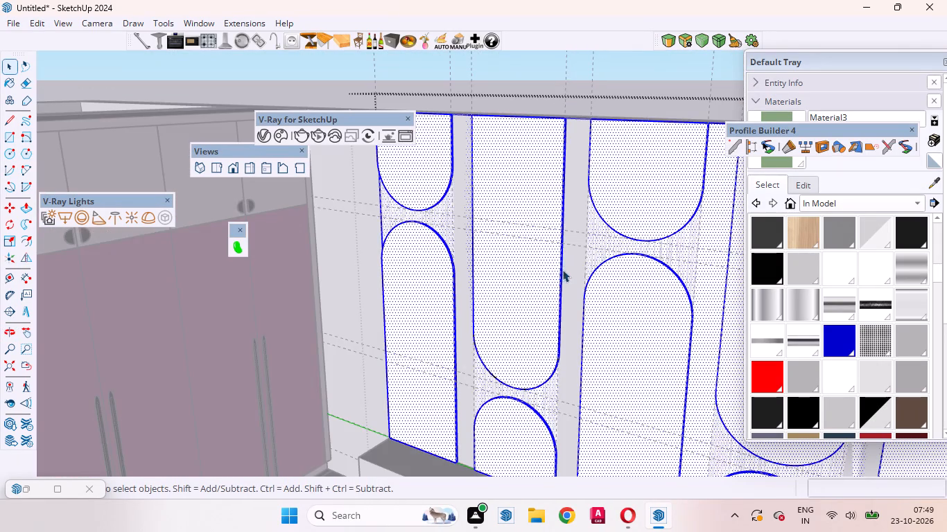
Inspect the thin side strip of the tall round-bottomed panel in the second column by opening and closing its nested group.
{"action": "scroll", "coordinate": [562, 274], "scroll_direction": "up", "scroll_amount": 11}
{"action": "left_click", "coordinate": [392, 263]}
{"action": "scroll", "coordinate": [508, 256], "scroll_direction": "up", "scroll_amount": 5}
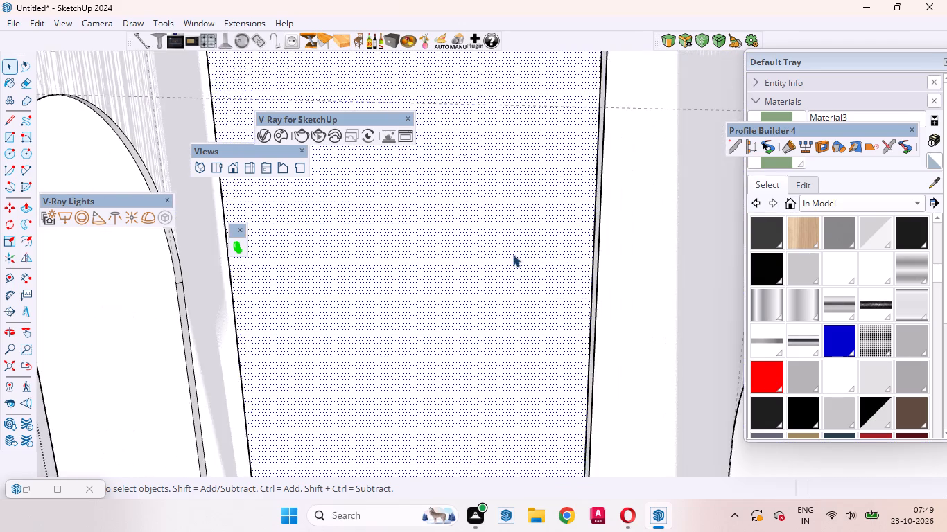
{"action": "middle_click_drag", "start_coordinate": [606, 275], "coordinate": [548, 295]}
{"action": "left_click", "coordinate": [546, 283]}
{"action": "double_click", "coordinate": [593, 270]}
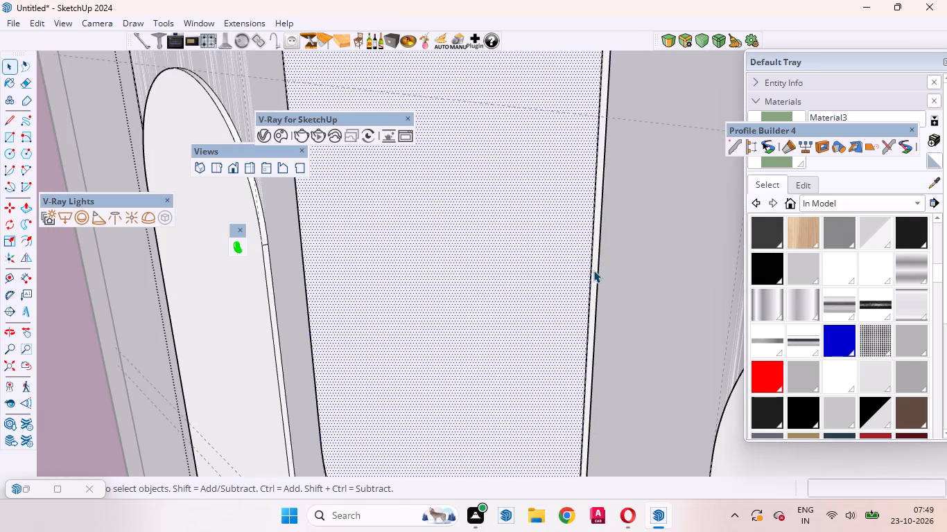
{"action": "scroll", "coordinate": [624, 216], "scroll_direction": "down", "scroll_amount": 4}
{"action": "scroll", "coordinate": [603, 249], "scroll_direction": "up", "scroll_amount": 5}
{"action": "scroll", "coordinate": [600, 259], "scroll_direction": "down", "scroll_amount": 7}
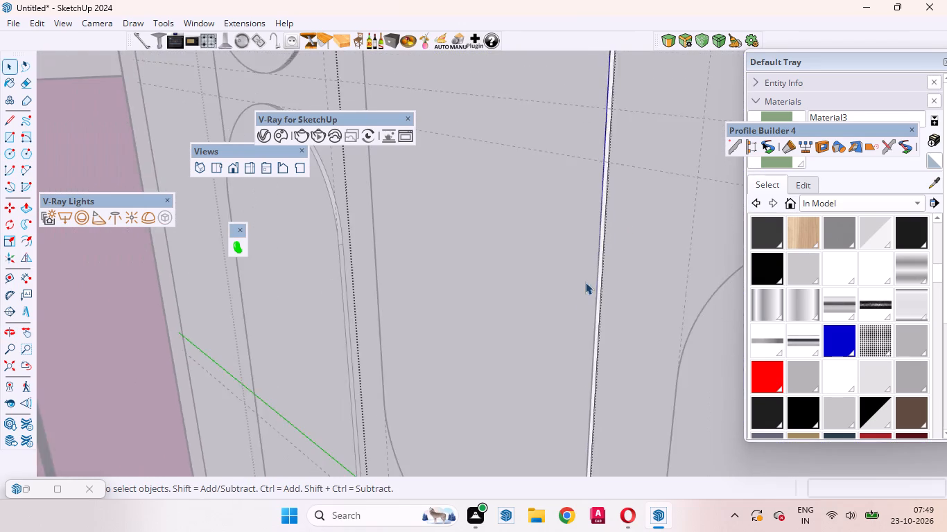
{"action": "scroll", "coordinate": [585, 282], "scroll_direction": "down", "scroll_amount": 16}
{"action": "left_click", "coordinate": [639, 136]}
{"action": "scroll", "coordinate": [590, 283], "scroll_direction": "up", "scroll_amount": 5}
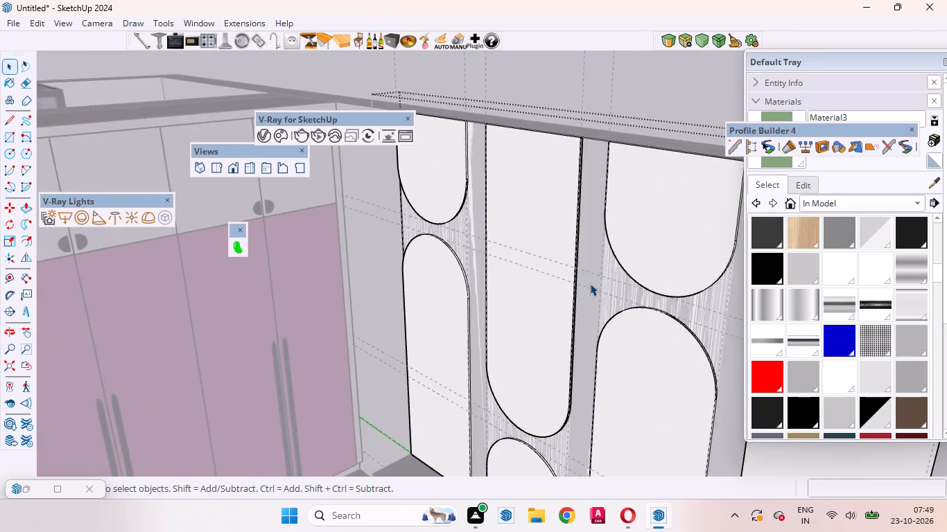
{"action": "scroll", "coordinate": [590, 283], "scroll_direction": "up", "scroll_amount": 12}
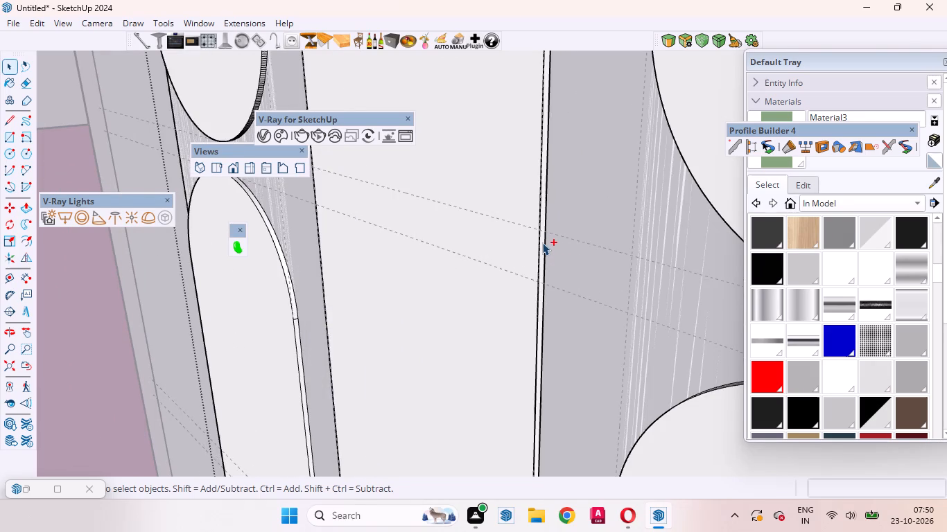
{"action": "double_click", "coordinate": [542, 242], "text": "ctrl"}
{"action": "scroll", "coordinate": [554, 249], "scroll_direction": "down", "scroll_amount": 13}
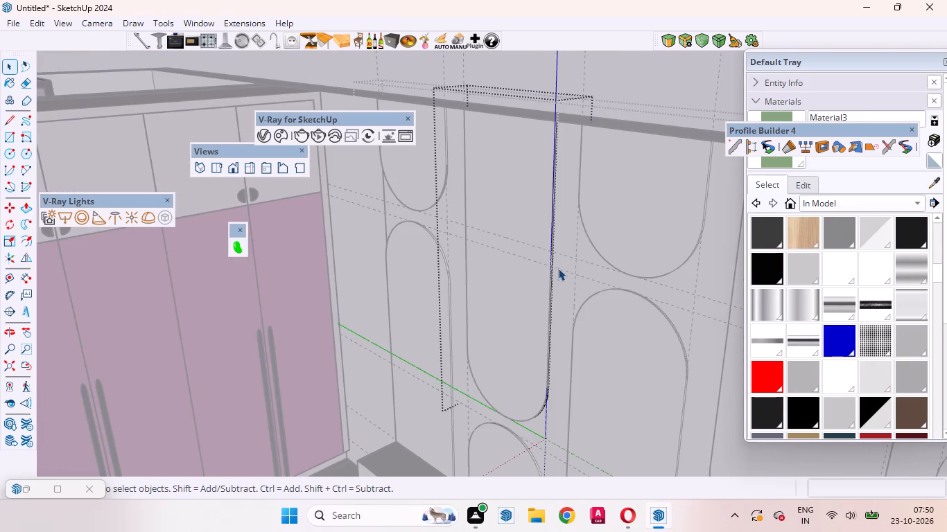
{"action": "left_click", "coordinate": [629, 107]}
Check the extent of the tall second-column panel's edge strip by selecting all its connected geometry inside its group, then close the group.
{"action": "left_click", "coordinate": [531, 188]}
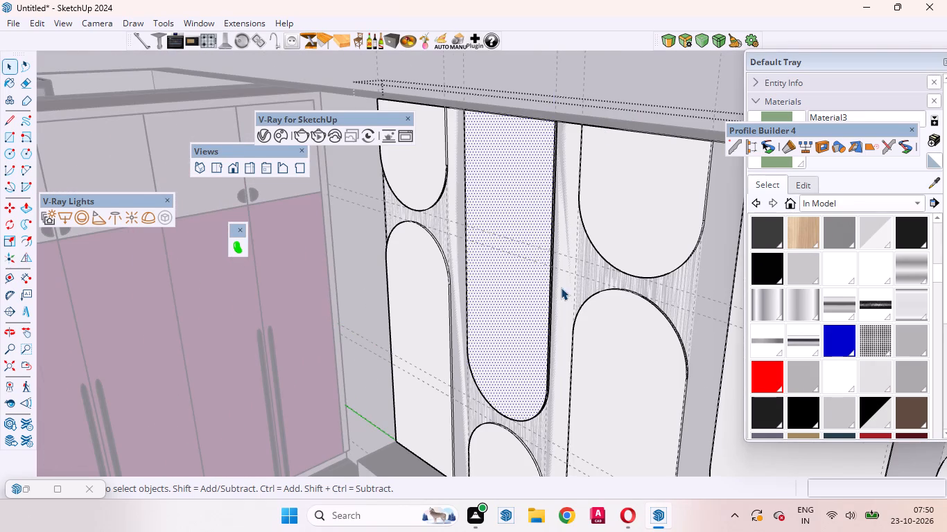
{"action": "scroll", "coordinate": [561, 287], "scroll_direction": "up", "scroll_amount": 10}
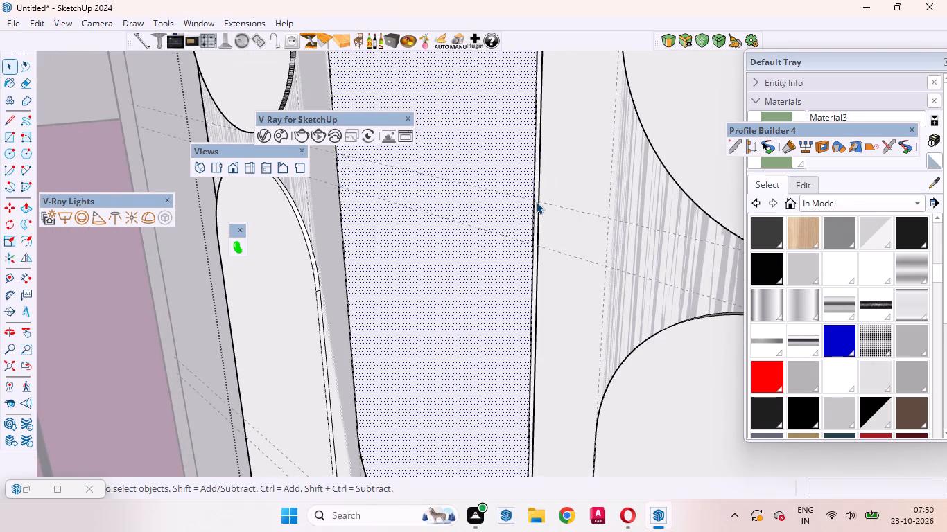
{"action": "double_click", "coordinate": [536, 202]}
{"action": "scroll", "coordinate": [537, 205], "scroll_direction": "up", "scroll_amount": 9}
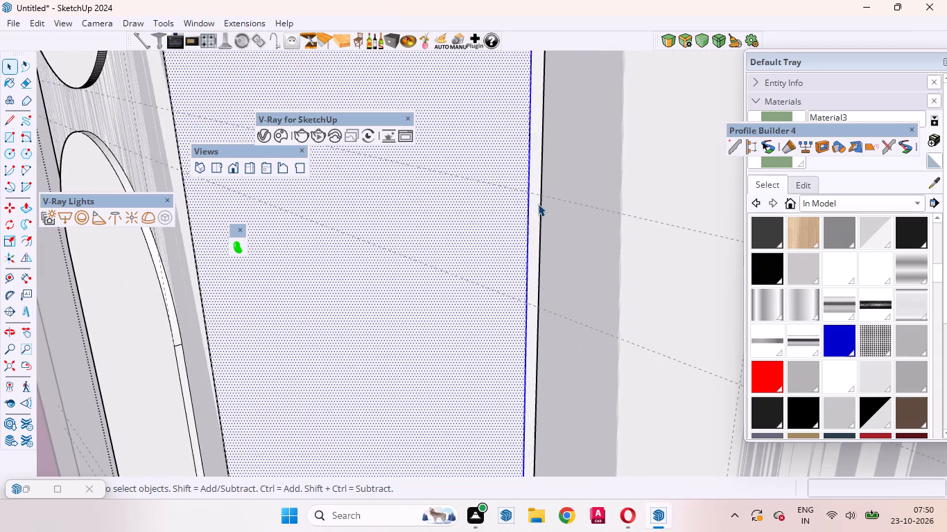
{"action": "double_click", "coordinate": [538, 204]}
{"action": "triple_click", "coordinate": [535, 204]}
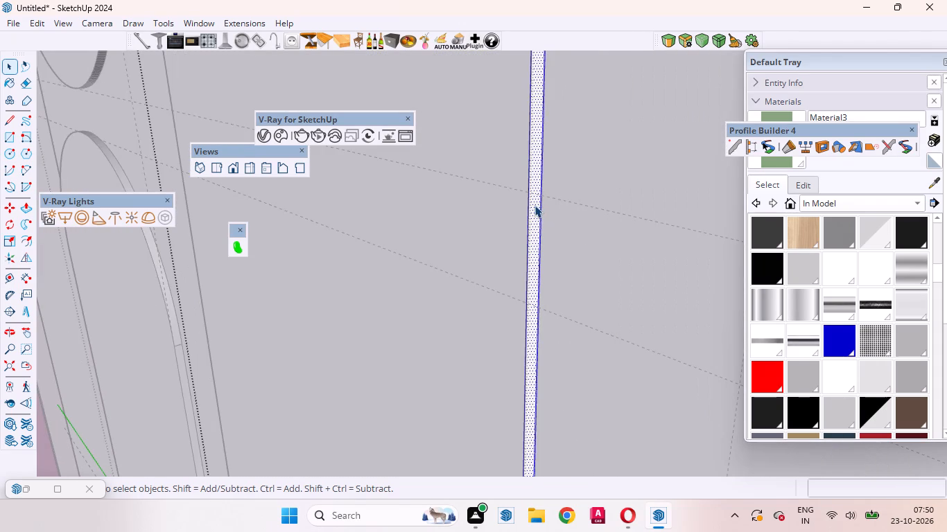
{"action": "scroll", "coordinate": [547, 213], "scroll_direction": "down", "scroll_amount": 20}
{"action": "scroll", "coordinate": [547, 213], "scroll_direction": "down", "scroll_amount": 13}
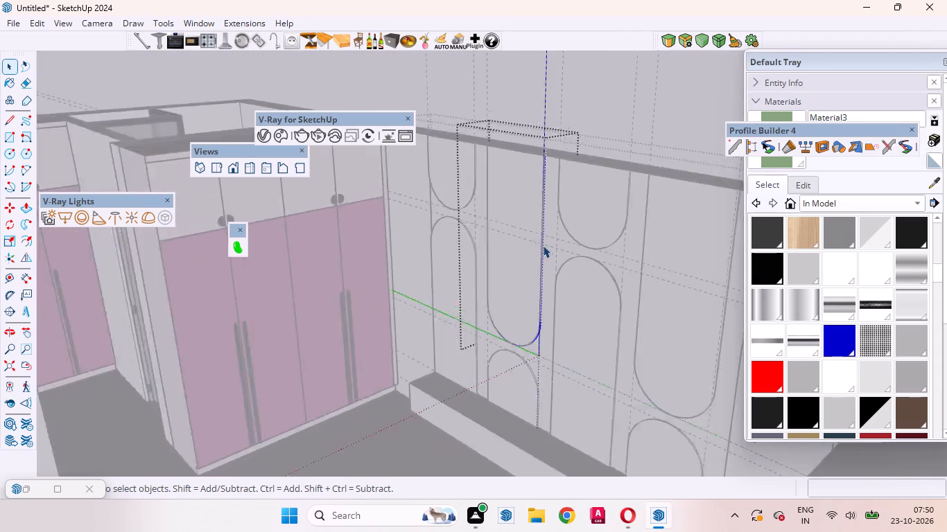
{"action": "scroll", "coordinate": [543, 245], "scroll_direction": "down", "scroll_amount": 2}
{"action": "left_click", "coordinate": [589, 139]}
Inspect the edge strip of the tall second-column panel again by reopening its nested group, then return to the panel group.
{"action": "scroll", "coordinate": [599, 151], "scroll_direction": "up", "scroll_amount": 2}
{"action": "left_click", "coordinate": [547, 285]}
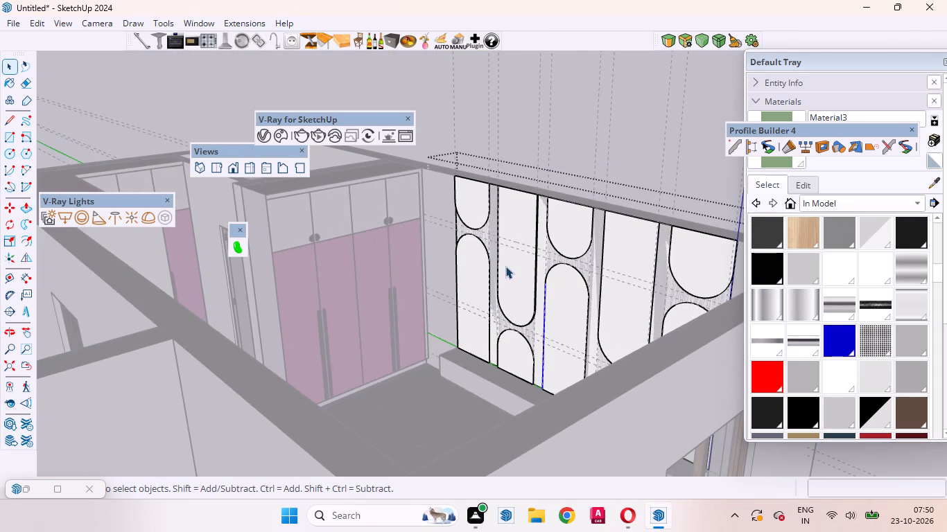
{"action": "scroll", "coordinate": [505, 266], "scroll_direction": "up", "scroll_amount": 14}
{"action": "middle_click_drag", "start_coordinate": [493, 275], "coordinate": [715, 309]}
{"action": "scroll", "coordinate": [426, 303], "scroll_direction": "down", "scroll_amount": 6}
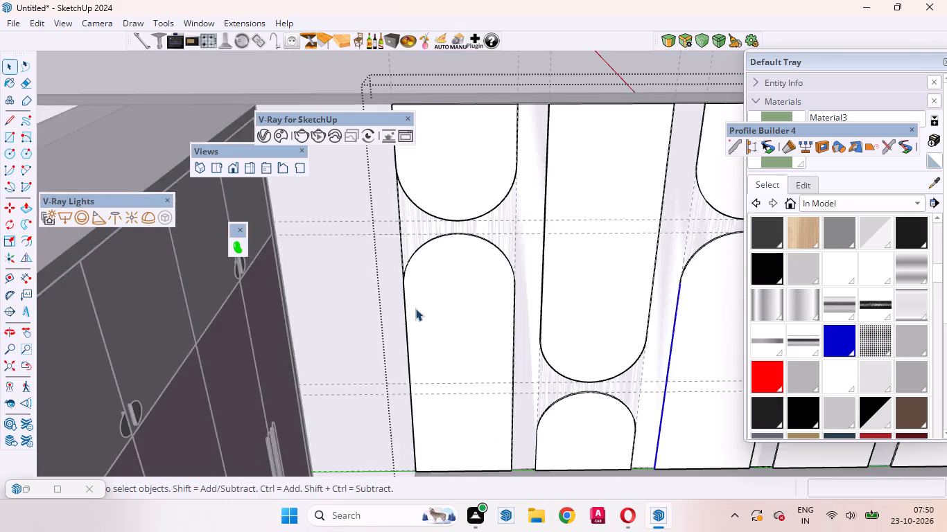
{"action": "scroll", "coordinate": [415, 308], "scroll_direction": "down", "scroll_amount": 7}
{"action": "scroll", "coordinate": [544, 231], "scroll_direction": "up", "scroll_amount": 15}
{"action": "middle_click_drag", "start_coordinate": [514, 277], "coordinate": [565, 285]}
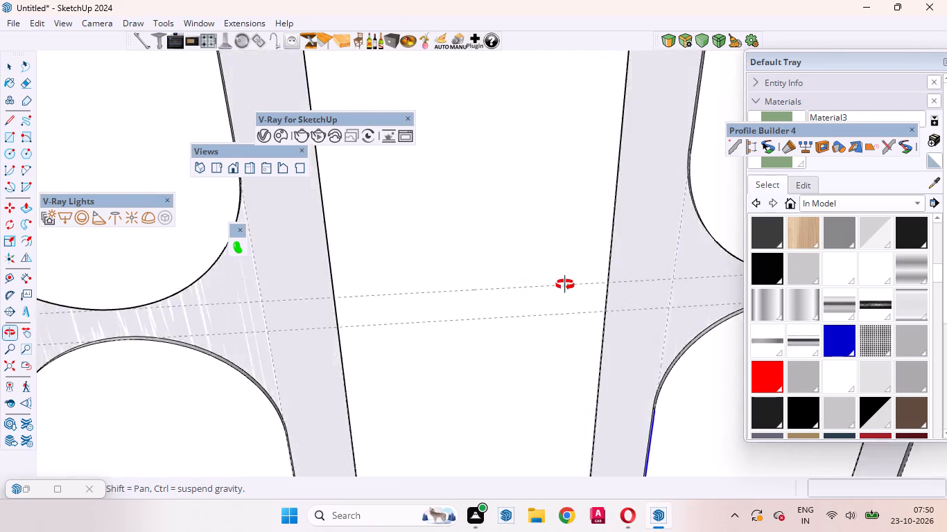
{"action": "middle_click_drag", "start_coordinate": [565, 285], "coordinate": [718, 332]}
{"action": "scroll", "coordinate": [602, 206], "scroll_direction": "down", "scroll_amount": 6}
{"action": "scroll", "coordinate": [458, 183], "scroll_direction": "up", "scroll_amount": 9}
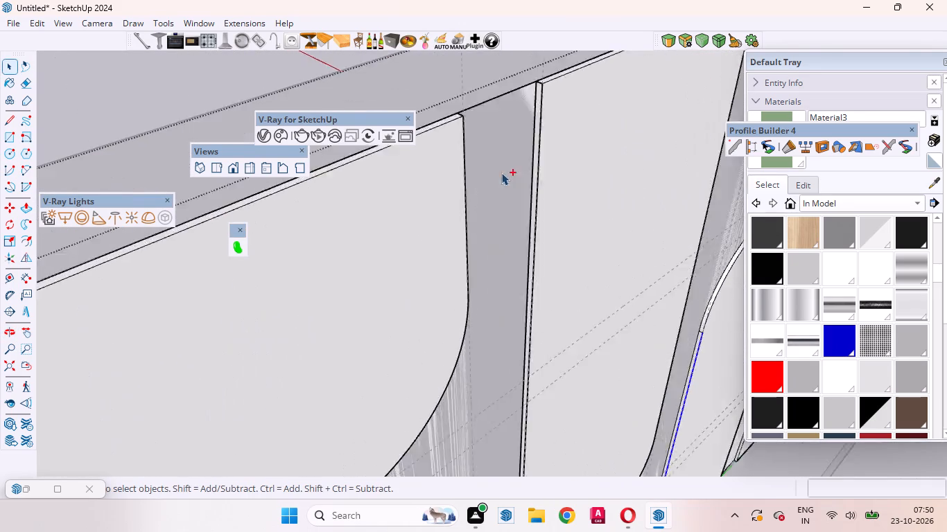
{"action": "scroll", "coordinate": [501, 172], "scroll_direction": "up", "scroll_amount": 10}
{"action": "double_click", "coordinate": [559, 157], "text": "ctrl"}
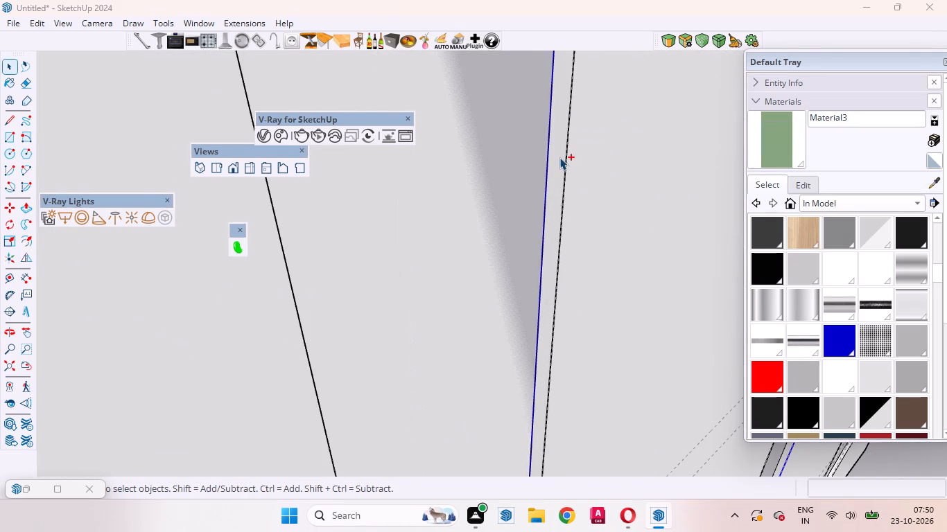
{"action": "scroll", "coordinate": [523, 210], "scroll_direction": "down", "scroll_amount": 11}
{"action": "scroll", "coordinate": [503, 244], "scroll_direction": "up", "scroll_amount": 1}
{"action": "scroll", "coordinate": [499, 255], "scroll_direction": "down", "scroll_amount": 14}
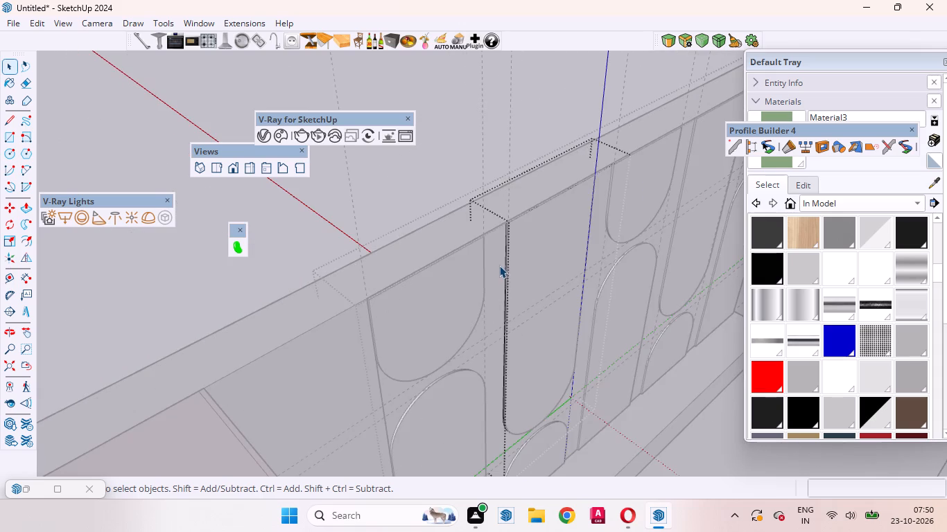
{"action": "triple_click", "coordinate": [475, 107]}
{"action": "scroll", "coordinate": [419, 206], "scroll_direction": "down", "scroll_amount": 7}
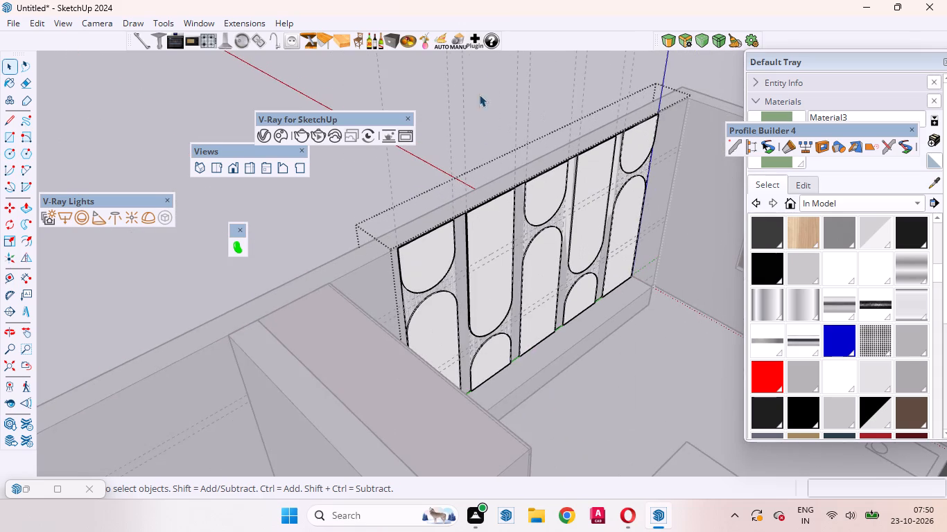
Check the side face inside the tall second-column panel's nested strip group, entered through the wall's panel group, then close both groups.
{"action": "left_click", "coordinate": [474, 66]}
{"action": "scroll", "coordinate": [507, 229], "scroll_direction": "up", "scroll_amount": 5}
{"action": "left_click", "coordinate": [493, 227]}
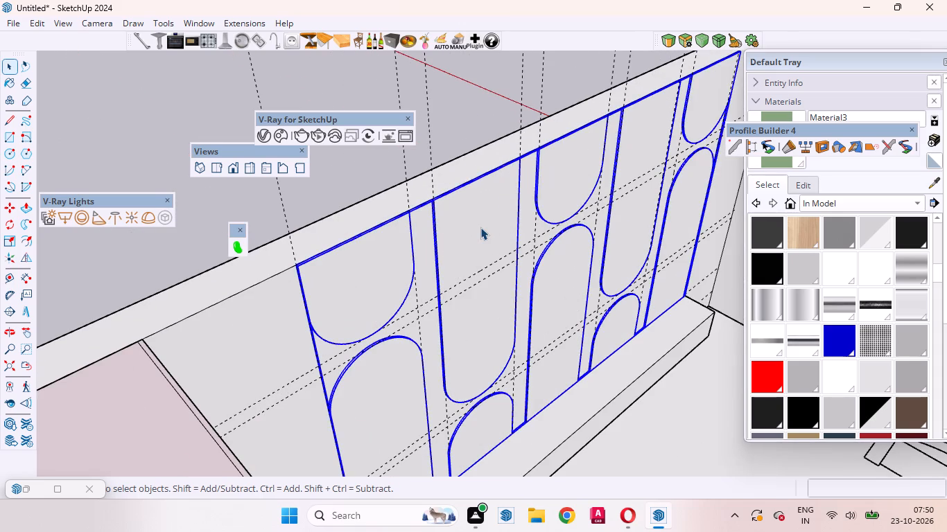
{"action": "double_click", "coordinate": [480, 227]}
{"action": "scroll", "coordinate": [443, 236], "scroll_direction": "up", "scroll_amount": 18}
{"action": "middle_click_drag", "start_coordinate": [408, 245], "coordinate": [480, 236]}
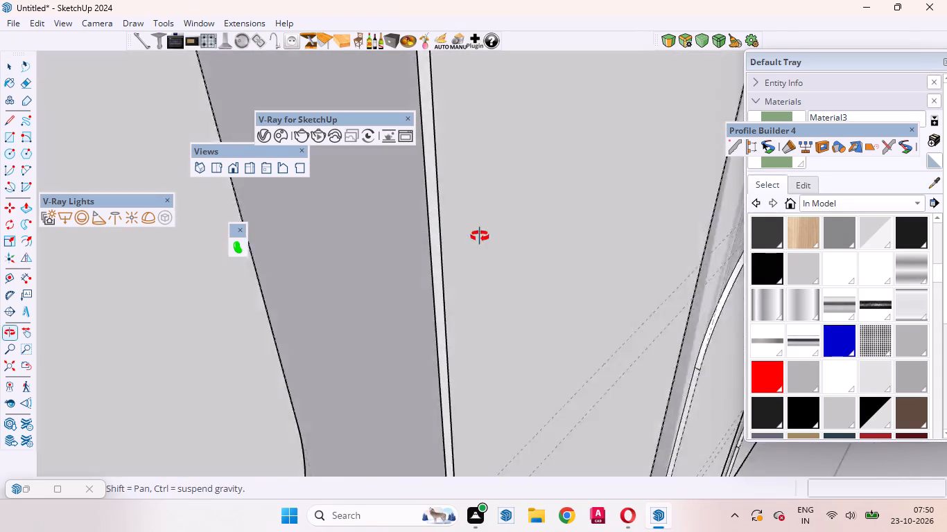
{"action": "middle_click_drag", "start_coordinate": [480, 236], "coordinate": [498, 233]}
{"action": "scroll", "coordinate": [483, 231], "scroll_direction": "up", "scroll_amount": 4, "text": "ctrl"}
{"action": "left_click", "coordinate": [394, 209]}
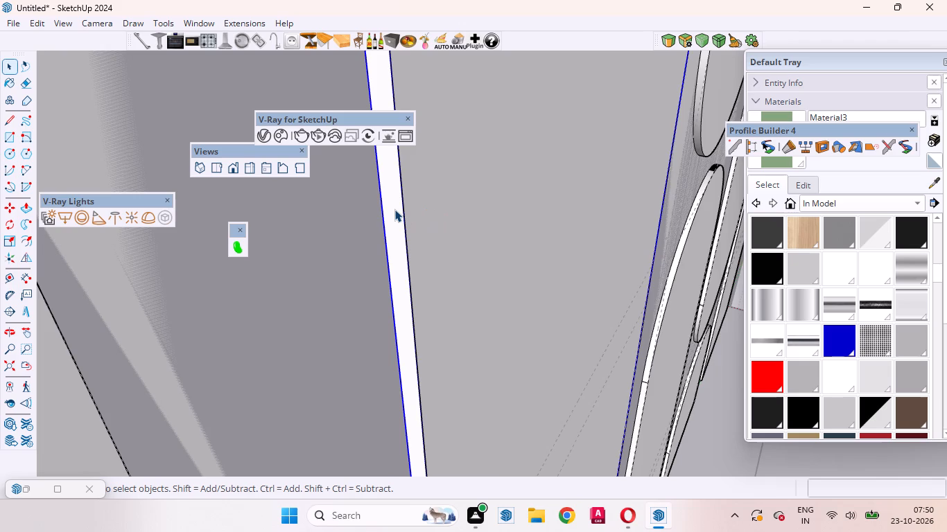
{"action": "left_click", "coordinate": [394, 209]}
{"action": "double_click", "coordinate": [394, 209]}
{"action": "double_click", "coordinate": [394, 209]}
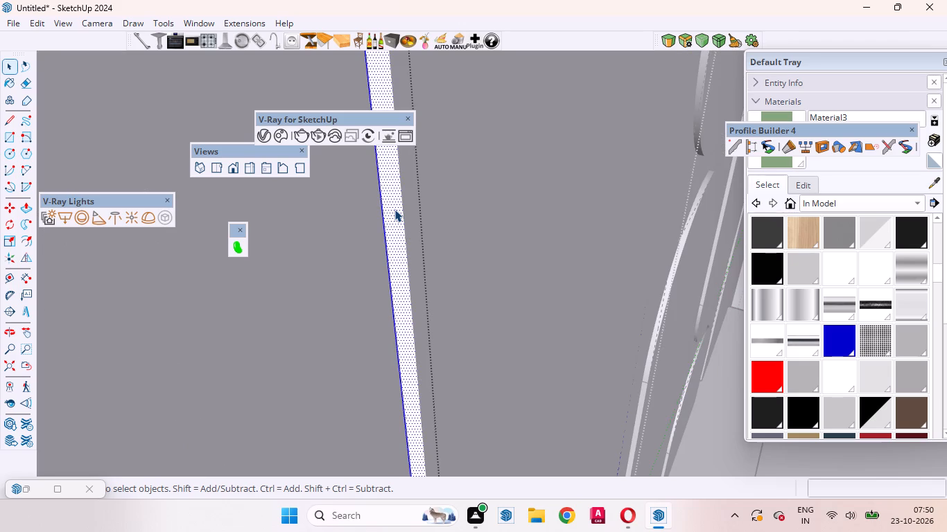
{"action": "scroll", "coordinate": [408, 218], "scroll_direction": "down", "scroll_amount": 20}
{"action": "scroll", "coordinate": [408, 218], "scroll_direction": "down", "scroll_amount": 7}
{"action": "left_click", "coordinate": [422, 64]}
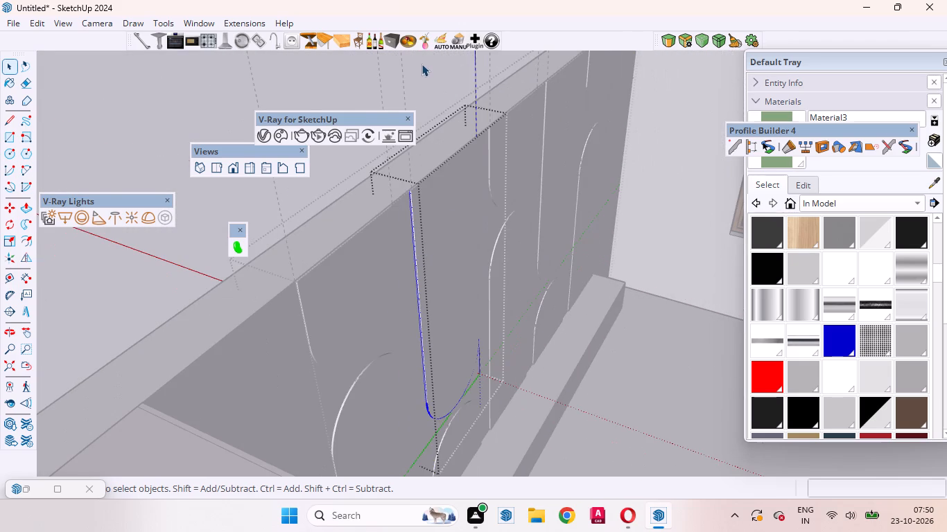
{"action": "double_click", "coordinate": [428, 71]}
Open the bedroom wall's panel group for editing near the fourth column's tall round-bottomed panel.
{"action": "middle_click_drag", "start_coordinate": [514, 228], "coordinate": [334, 263]}
{"action": "scroll", "coordinate": [394, 217], "scroll_direction": "up", "scroll_amount": 4}
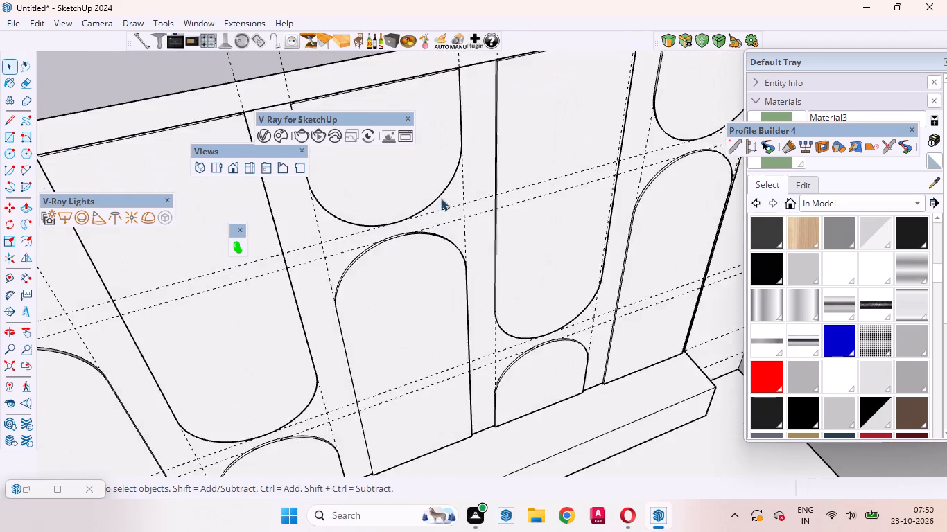
{"action": "scroll", "coordinate": [441, 198], "scroll_direction": "up", "scroll_amount": 20}
{"action": "middle_click_drag", "start_coordinate": [582, 215], "coordinate": [599, 224]}
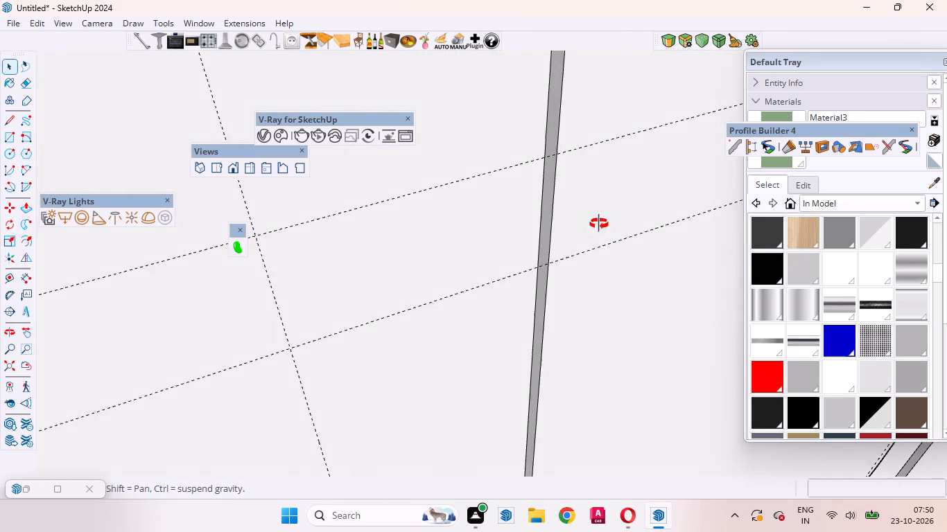
{"action": "middle_click_drag", "start_coordinate": [599, 224], "coordinate": [664, 229]}
{"action": "left_click", "coordinate": [535, 215]}
{"action": "scroll", "coordinate": [507, 255], "scroll_direction": "down", "scroll_amount": 6}
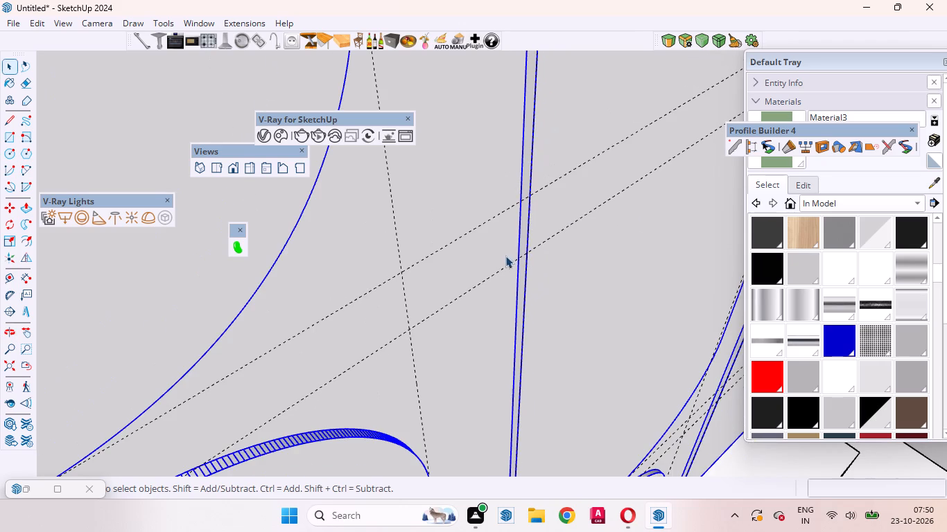
{"action": "double_click", "coordinate": [523, 230]}
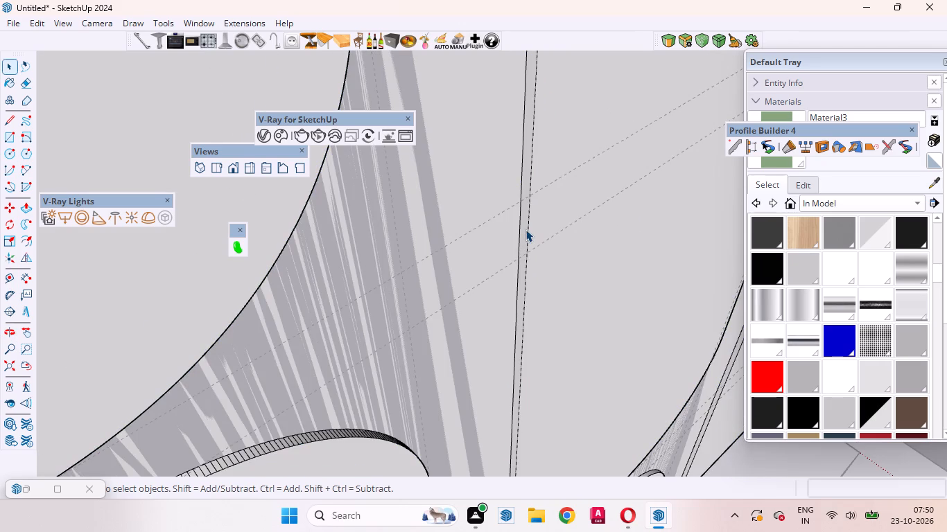
Group the two straight side faces and the curved bottom edge face of the tall round-bottomed panel in the fourth column.
{"action": "double_click", "coordinate": [525, 229]}
{"action": "scroll", "coordinate": [525, 234], "scroll_direction": "down", "scroll_amount": 6}
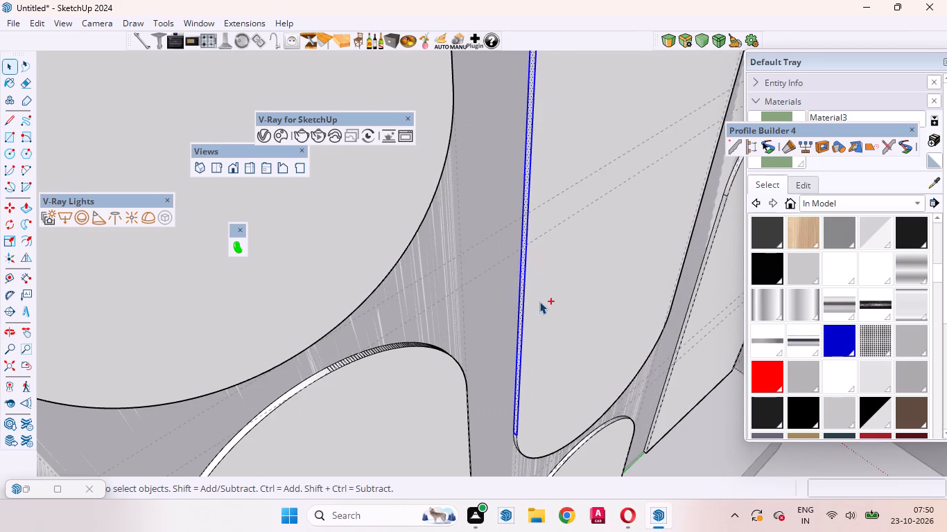
{"action": "scroll", "coordinate": [536, 207], "scroll_direction": "down", "scroll_amount": 6, "text": "ctrl"}
{"action": "scroll", "coordinate": [549, 353], "scroll_direction": "up", "scroll_amount": 16, "text": "ctrl"}
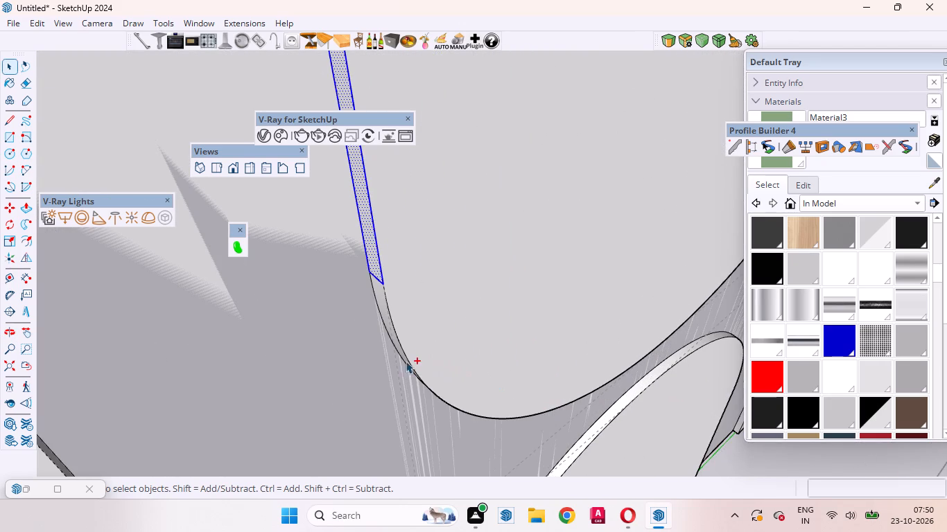
{"action": "double_click", "coordinate": [397, 342], "text": "ctrl"}
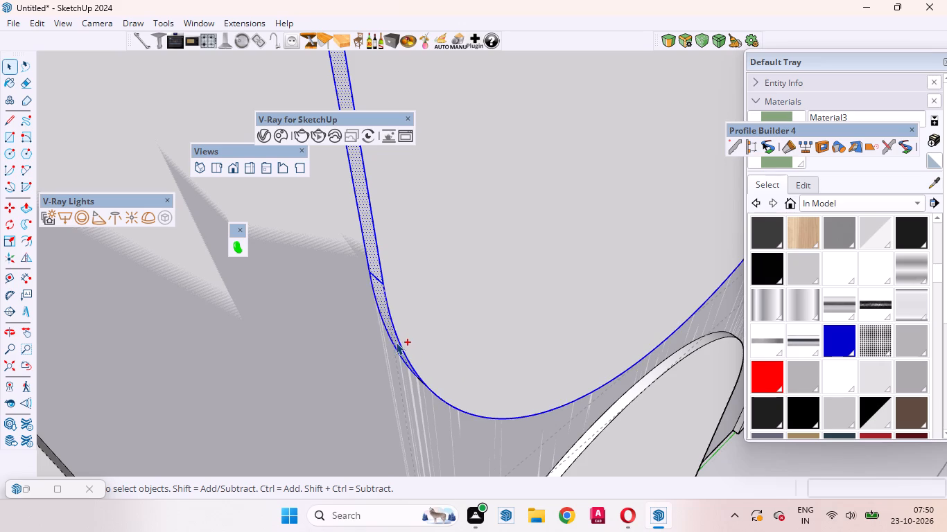
{"action": "scroll", "coordinate": [388, 342], "scroll_direction": "down", "scroll_amount": 13, "text": "ctrl"}
{"action": "middle_click_drag", "start_coordinate": [593, 197], "coordinate": [398, 311], "text": "ctrl"}
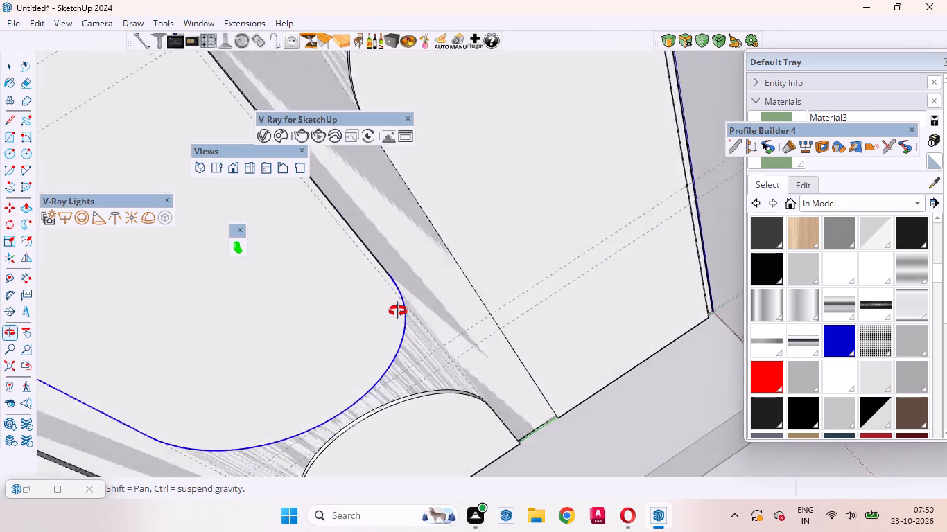
{"action": "middle_click_drag", "start_coordinate": [398, 311], "coordinate": [384, 369], "text": "ctrl"}
{"action": "scroll", "coordinate": [367, 375], "scroll_direction": "up", "scroll_amount": 20, "text": "ctrl"}
{"action": "scroll", "coordinate": [367, 375], "scroll_direction": "up", "scroll_amount": 1, "text": "ctrl"}
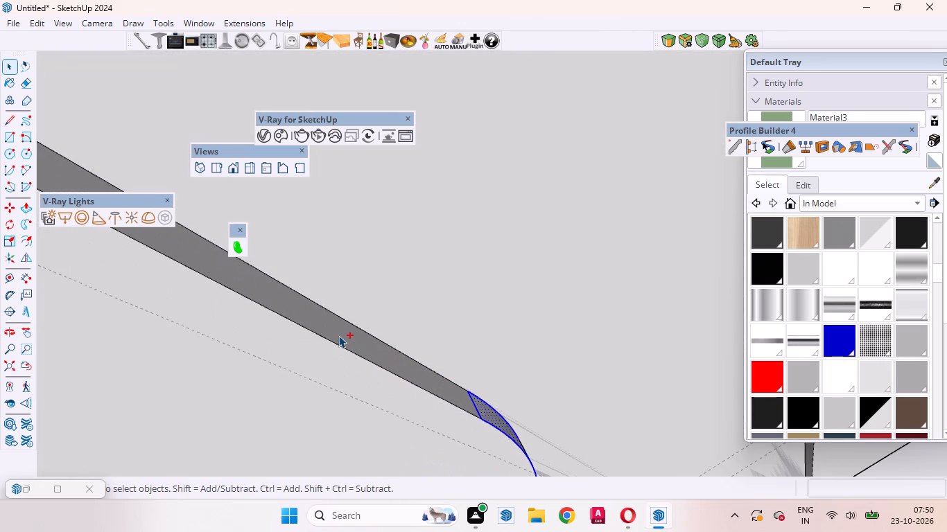
{"action": "double_click", "coordinate": [338, 335], "text": "ctrl"}
{"action": "right_click", "coordinate": [338, 335], "text": "ctrl"}
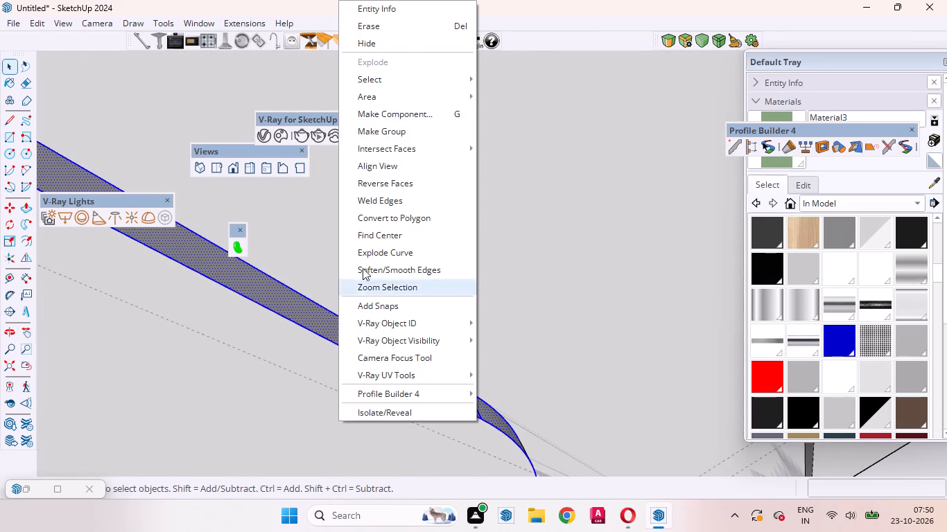
{"action": "left_click", "coordinate": [392, 132]}
Convert the grouped edge strip of the fourth column's tall panel into a V-Ray mesh light.
{"action": "scroll", "coordinate": [541, 230], "scroll_direction": "down", "scroll_amount": 17}
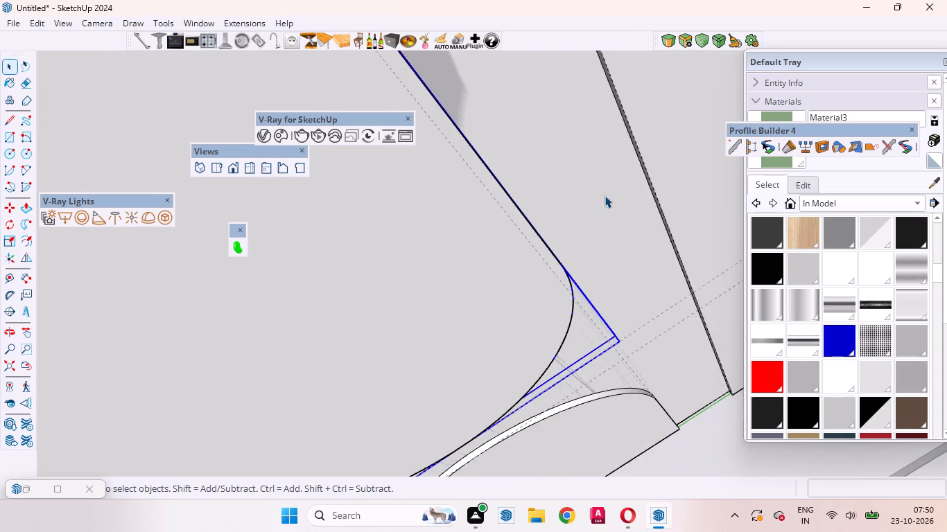
{"action": "scroll", "coordinate": [605, 197], "scroll_direction": "down", "scroll_amount": 6}
{"action": "left_click", "coordinate": [164, 217]}
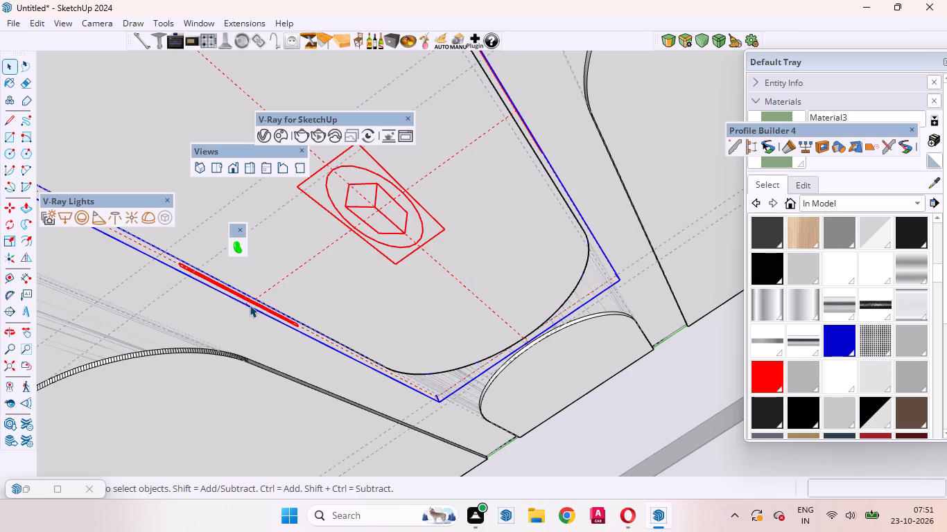
{"action": "scroll", "coordinate": [416, 278], "scroll_direction": "down", "scroll_amount": 15}
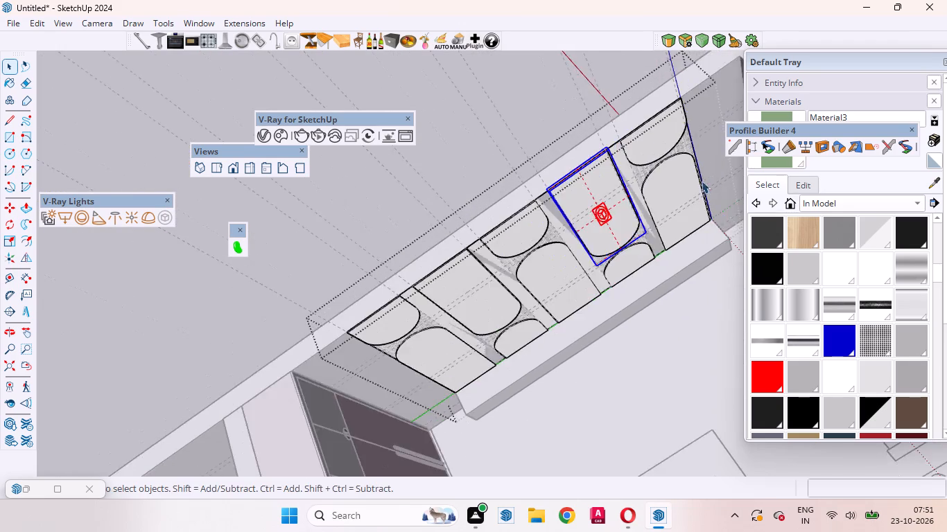
Group the curved top edge face and both straight side faces of the tall arched panel in the fifth column.
{"action": "scroll", "coordinate": [689, 181], "scroll_direction": "up", "scroll_amount": 20}
{"action": "scroll", "coordinate": [689, 181], "scroll_direction": "up", "scroll_amount": 7}
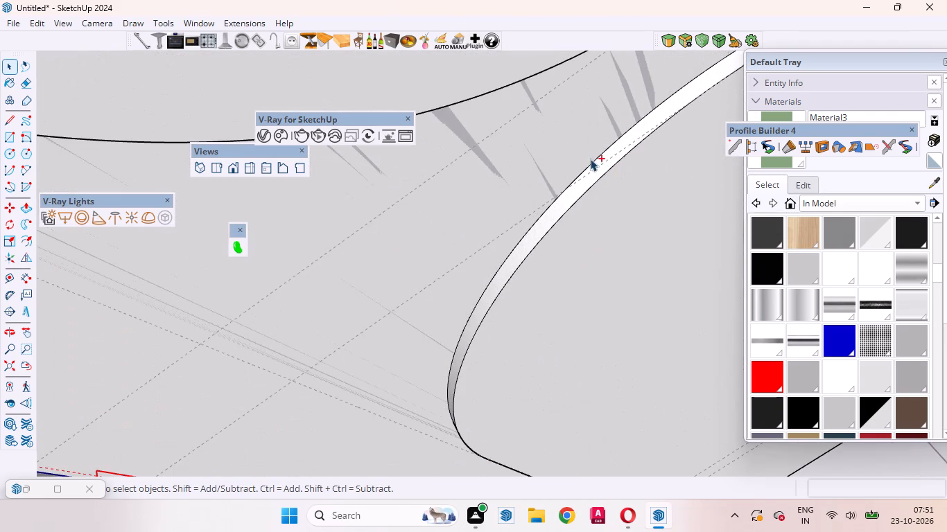
{"action": "double_click", "coordinate": [598, 167], "text": "ctrl"}
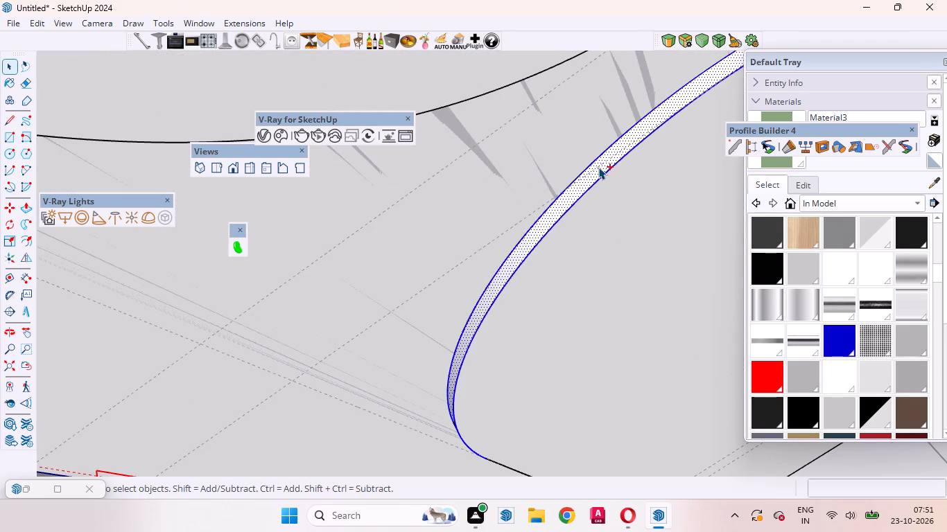
{"action": "scroll", "coordinate": [598, 167], "scroll_direction": "down", "scroll_amount": 20, "text": "ctrl"}
{"action": "scroll", "coordinate": [598, 167], "scroll_direction": "down", "scroll_amount": 2, "text": "ctrl"}
{"action": "scroll", "coordinate": [605, 247], "scroll_direction": "up", "scroll_amount": 3, "text": "ctrl"}
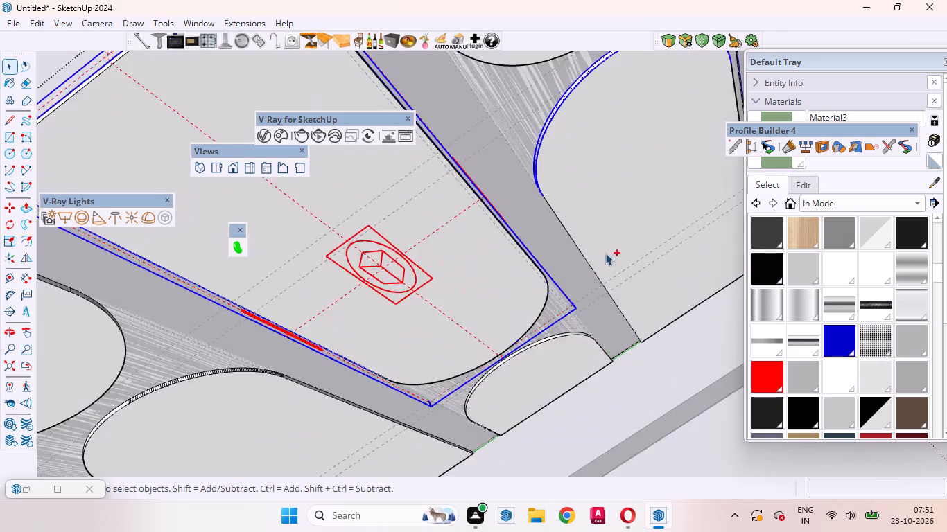
{"action": "scroll", "coordinate": [605, 253], "scroll_direction": "up", "scroll_amount": 9, "text": "ctrl"}
{"action": "middle_click_drag", "start_coordinate": [585, 269], "coordinate": [679, 218], "text": "ctrl"}
{"action": "scroll", "coordinate": [674, 210], "scroll_direction": "up", "scroll_amount": 10, "text": "ctrl"}
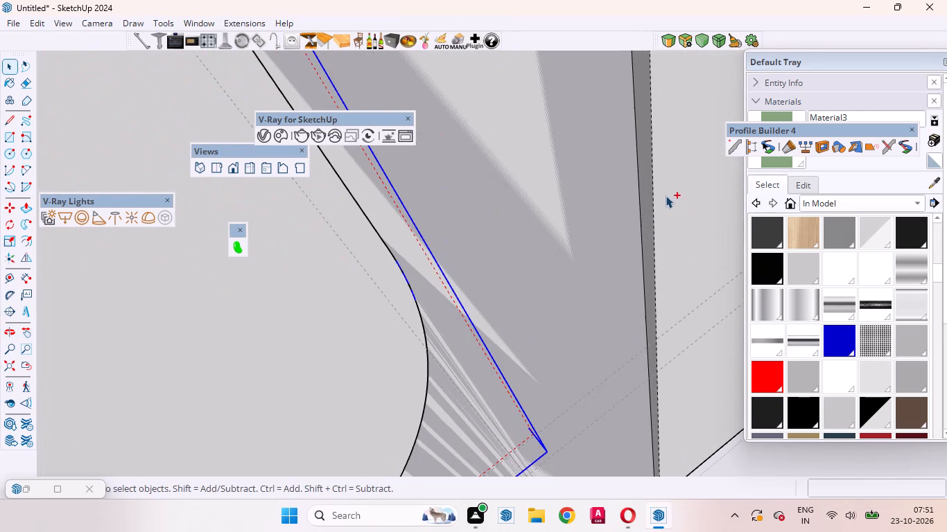
{"action": "double_click", "coordinate": [648, 191], "text": "ctrl"}
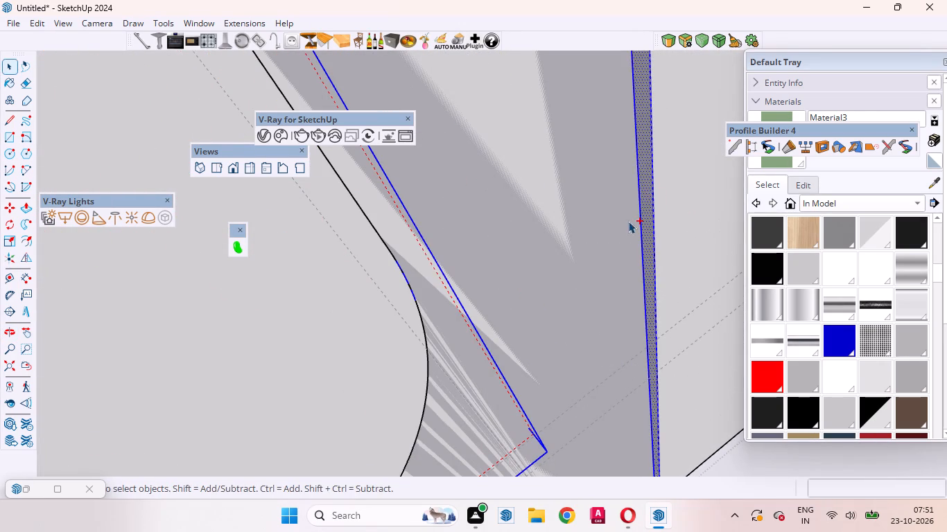
{"action": "scroll", "coordinate": [623, 230], "scroll_direction": "down", "scroll_amount": 18, "text": "ctrl"}
{"action": "scroll", "coordinate": [505, 310], "scroll_direction": "down", "scroll_amount": 6, "text": "ctrl"}
{"action": "scroll", "coordinate": [645, 163], "scroll_direction": "up", "scroll_amount": 5, "text": "ctrl"}
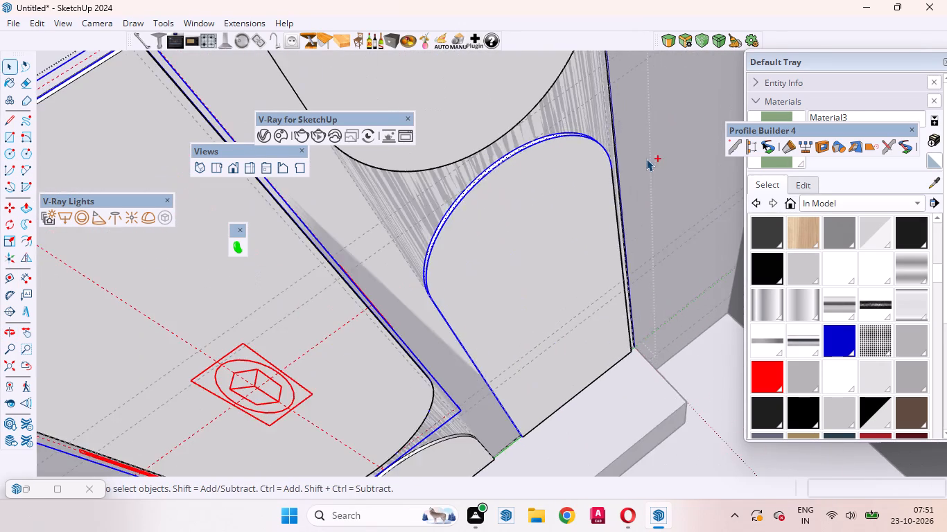
{"action": "middle_click_drag", "start_coordinate": [646, 180], "coordinate": [613, 320], "text": "ctrl"}
{"action": "scroll", "coordinate": [605, 335], "scroll_direction": "up", "scroll_amount": 12, "text": "ctrl"}
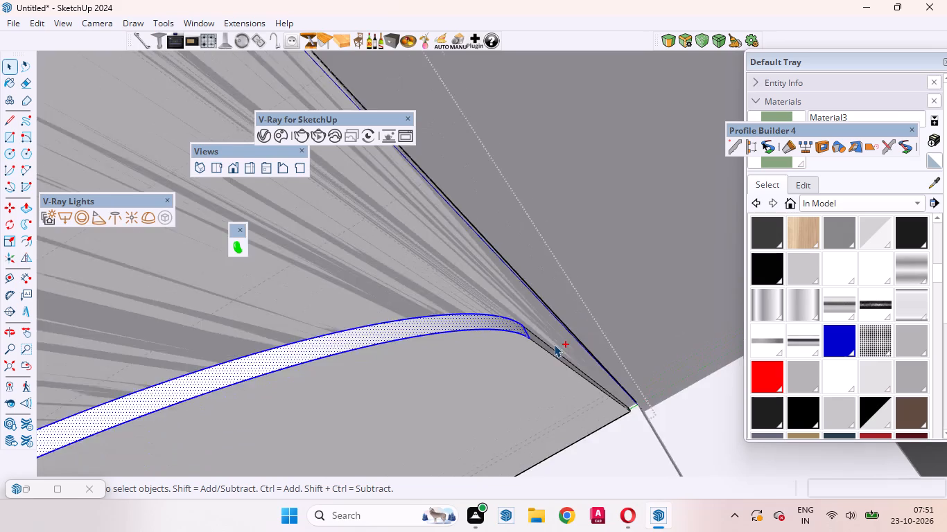
{"action": "scroll", "coordinate": [554, 344], "scroll_direction": "up", "scroll_amount": 9, "text": "ctrl"}
{"action": "double_click", "coordinate": [489, 343], "text": "ctrl"}
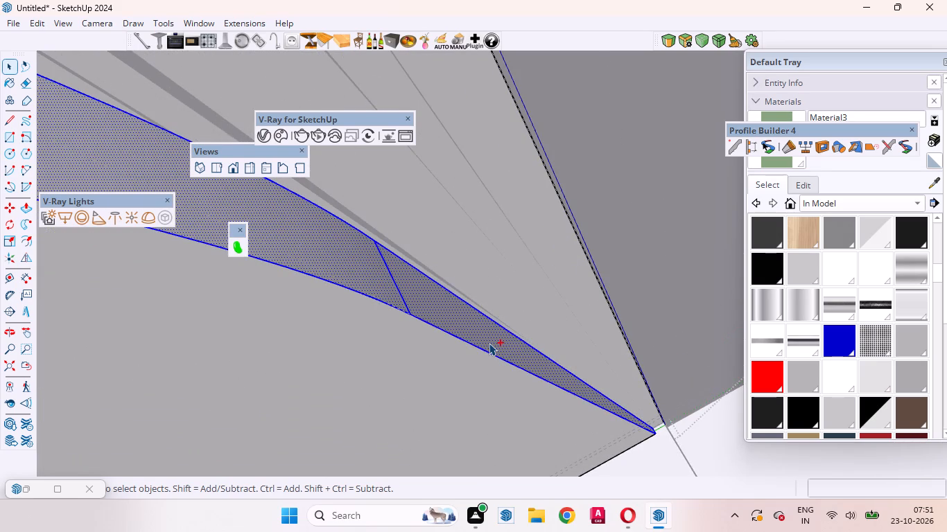
{"action": "right_click", "coordinate": [503, 339], "text": "ctrl"}
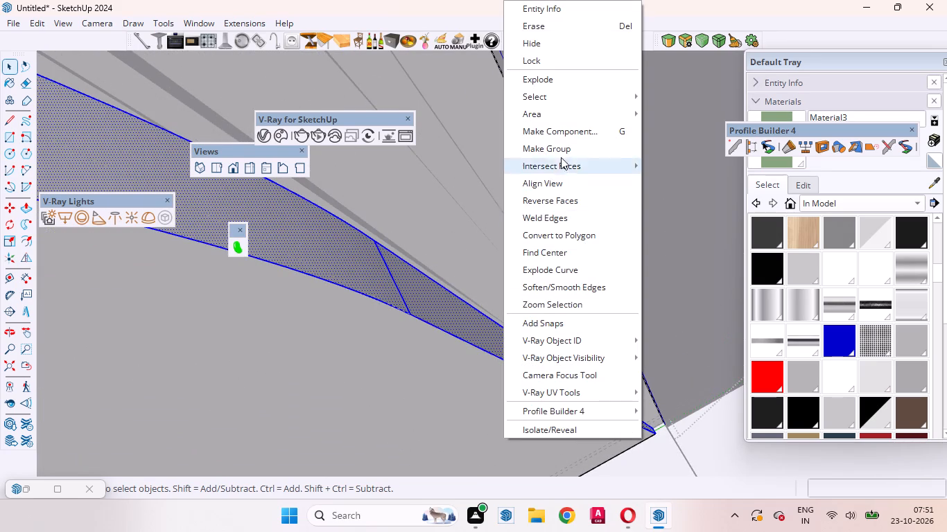
{"action": "left_click", "coordinate": [562, 148], "text": "ctrl"}
{"action": "scroll", "coordinate": [606, 252], "scroll_direction": "down", "scroll_amount": 16}
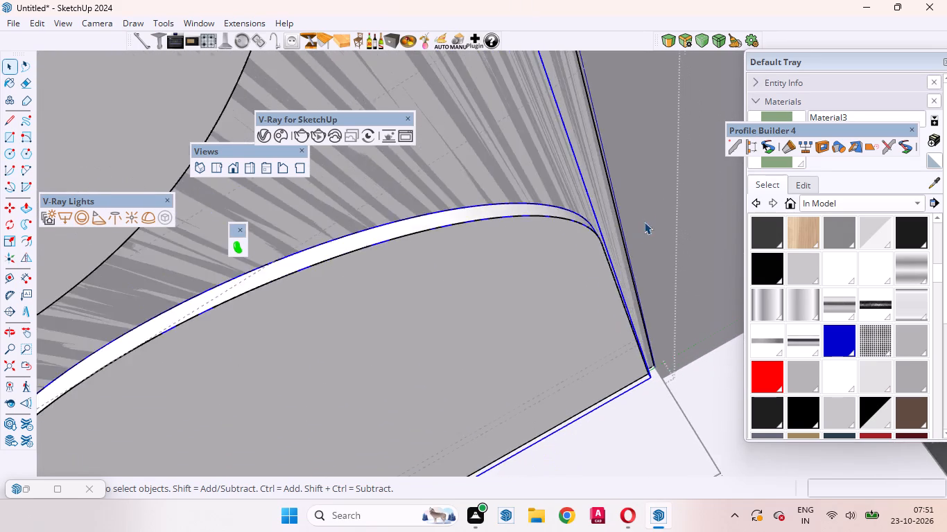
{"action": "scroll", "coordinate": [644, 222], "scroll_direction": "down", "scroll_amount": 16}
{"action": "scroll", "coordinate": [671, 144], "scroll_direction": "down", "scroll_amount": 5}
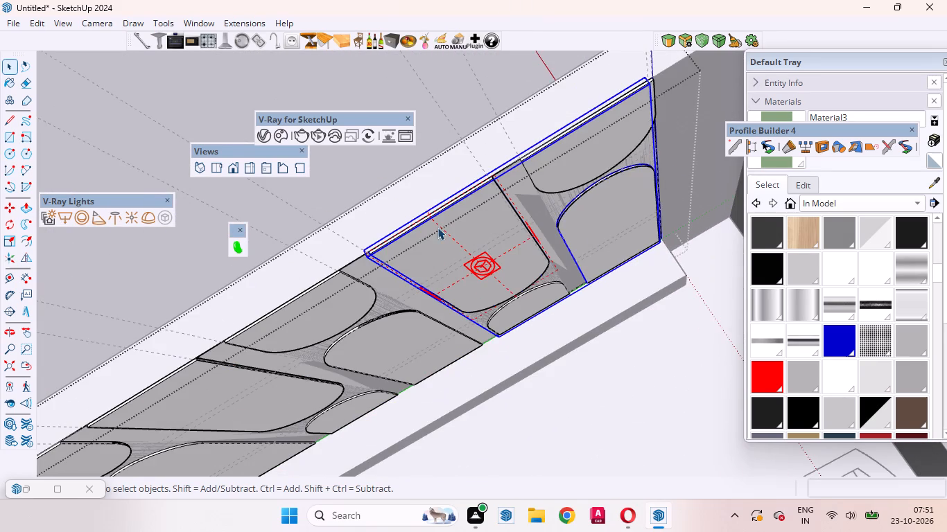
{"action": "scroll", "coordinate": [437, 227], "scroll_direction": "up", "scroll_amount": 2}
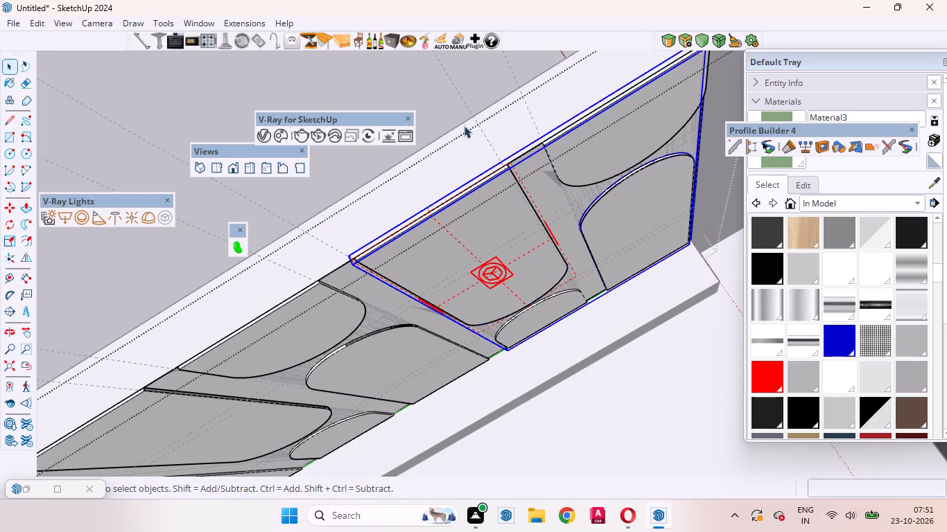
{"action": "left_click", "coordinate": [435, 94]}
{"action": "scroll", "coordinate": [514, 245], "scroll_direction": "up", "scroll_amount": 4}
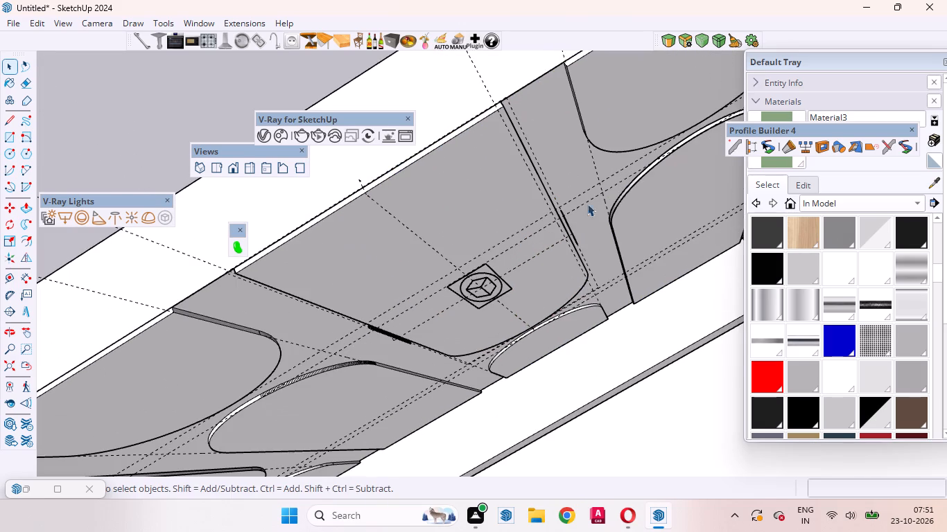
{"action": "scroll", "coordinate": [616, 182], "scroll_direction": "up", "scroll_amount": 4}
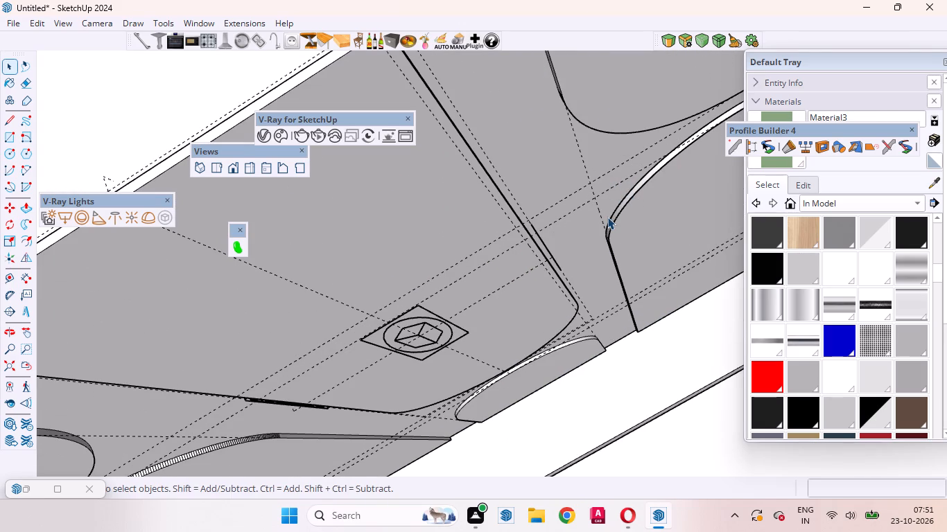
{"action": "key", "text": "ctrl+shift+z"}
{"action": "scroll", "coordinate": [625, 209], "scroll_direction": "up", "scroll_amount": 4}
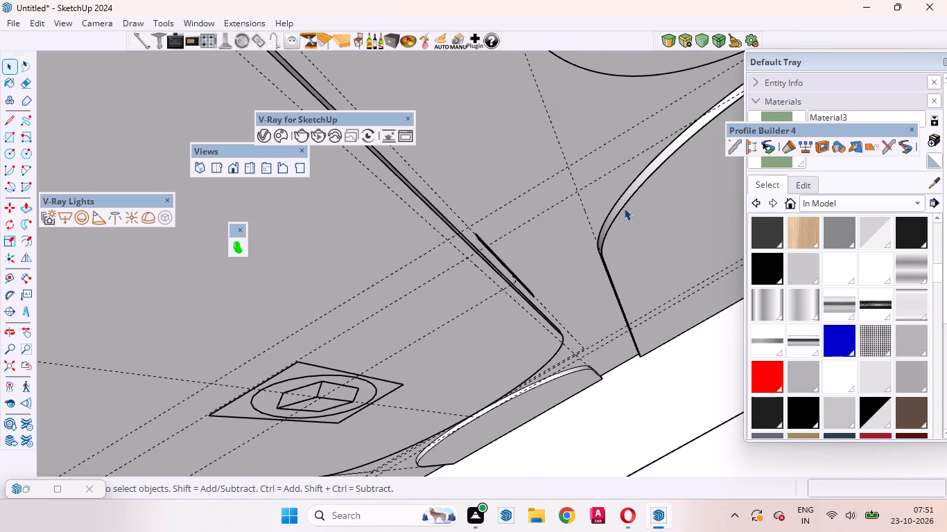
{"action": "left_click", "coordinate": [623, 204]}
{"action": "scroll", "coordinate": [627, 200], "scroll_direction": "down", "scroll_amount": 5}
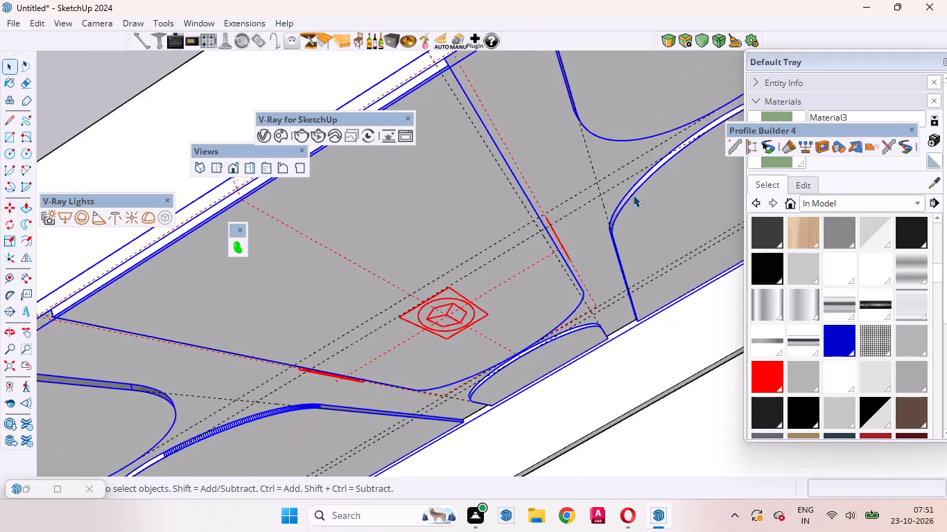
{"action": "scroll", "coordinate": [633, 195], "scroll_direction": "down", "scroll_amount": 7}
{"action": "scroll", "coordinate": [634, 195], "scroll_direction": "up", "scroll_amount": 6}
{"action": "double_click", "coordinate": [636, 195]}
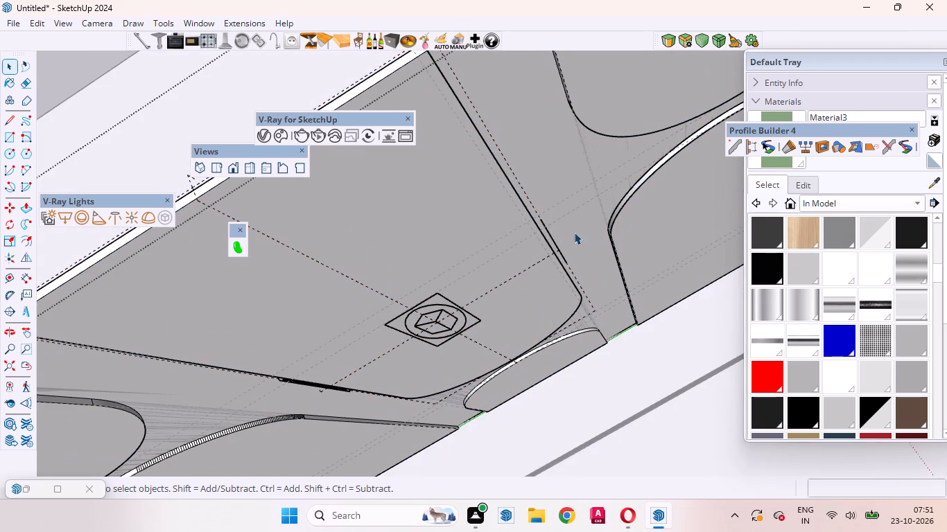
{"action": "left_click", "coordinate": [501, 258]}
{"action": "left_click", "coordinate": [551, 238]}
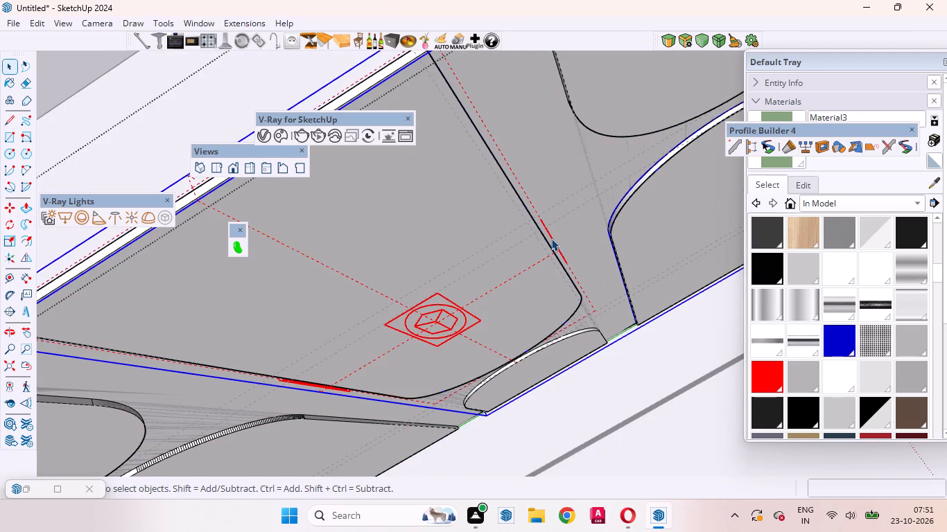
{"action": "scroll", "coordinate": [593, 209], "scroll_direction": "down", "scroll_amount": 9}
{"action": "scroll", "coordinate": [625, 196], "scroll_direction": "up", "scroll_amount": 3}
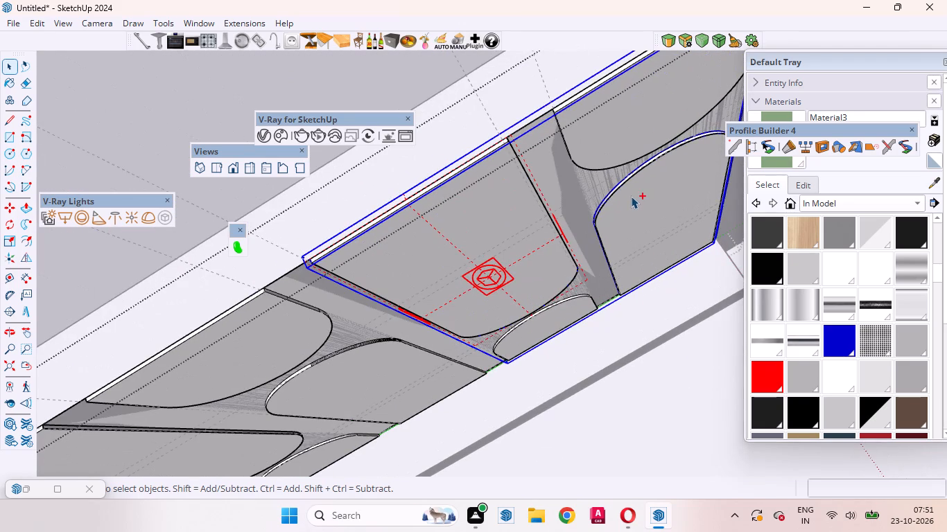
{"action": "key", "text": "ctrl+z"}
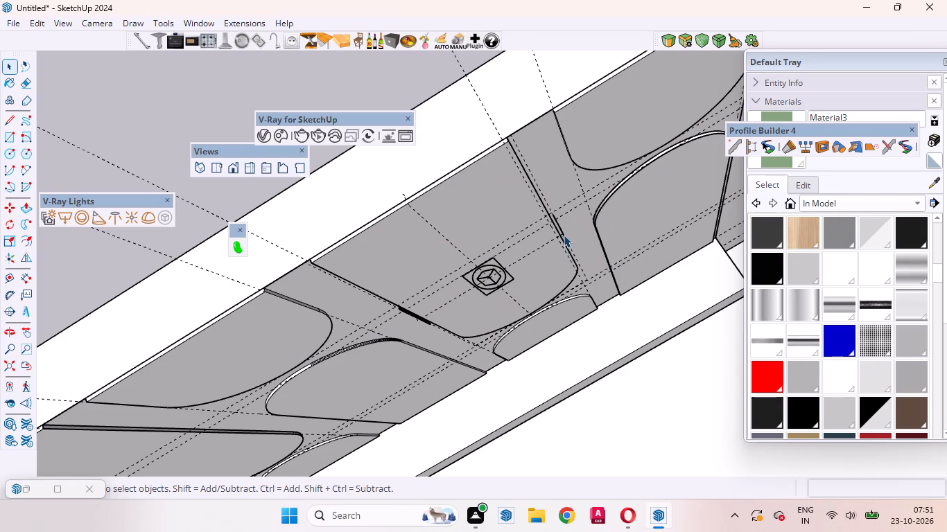
Reopen the wall's panel group and explode the group combining the fourth column's mesh light with the fifth column's arched edge faces.
{"action": "left_click", "coordinate": [564, 235]}
{"action": "left_click", "coordinate": [564, 234]}
{"action": "double_click", "coordinate": [564, 234]}
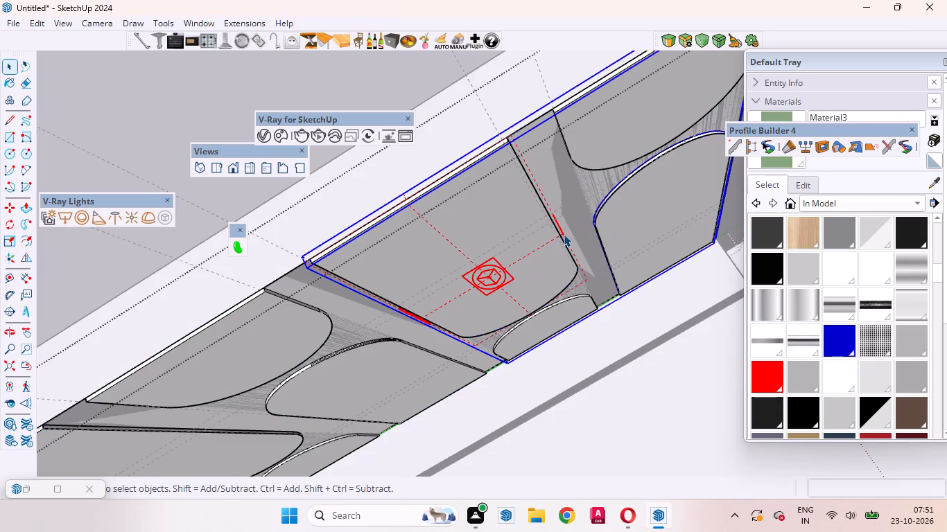
{"action": "scroll", "coordinate": [565, 234], "scroll_direction": "down", "scroll_amount": 5}
{"action": "middle_click_drag", "start_coordinate": [564, 317], "coordinate": [568, 181]}
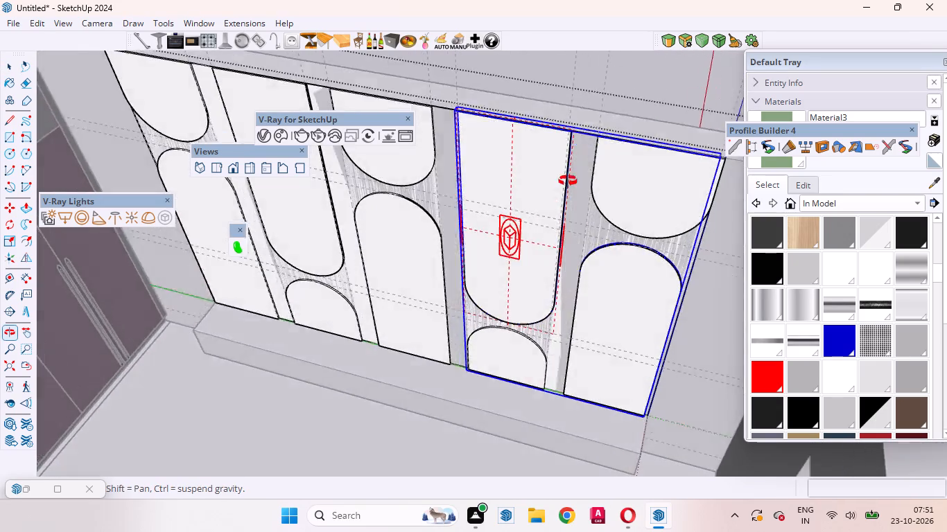
{"action": "middle_click_drag", "start_coordinate": [568, 181], "coordinate": [575, 174]}
{"action": "right_click", "coordinate": [567, 231]}
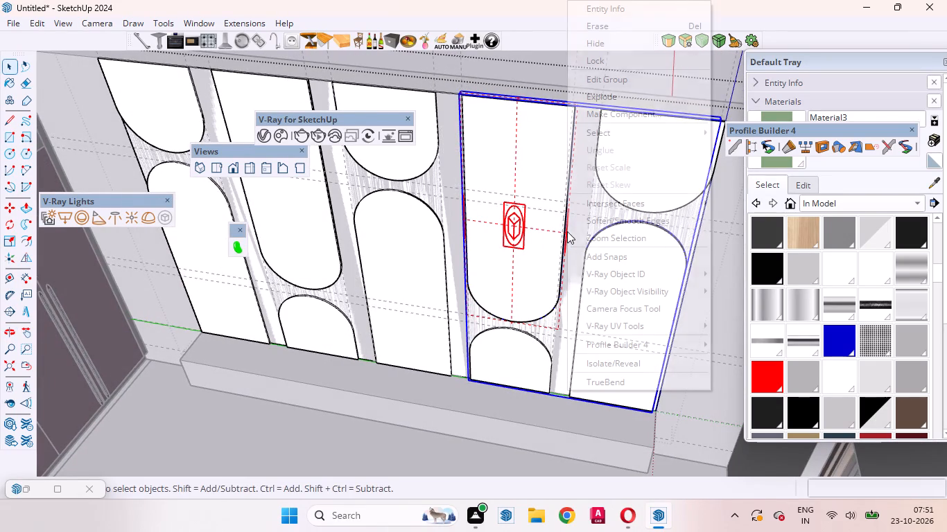
{"action": "left_click", "coordinate": [603, 93]}
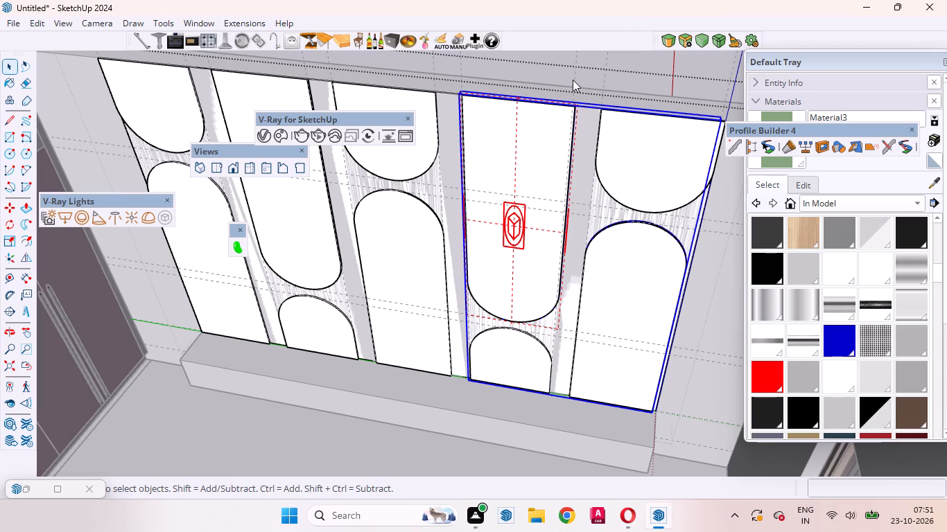
{"action": "left_click", "coordinate": [573, 80]}
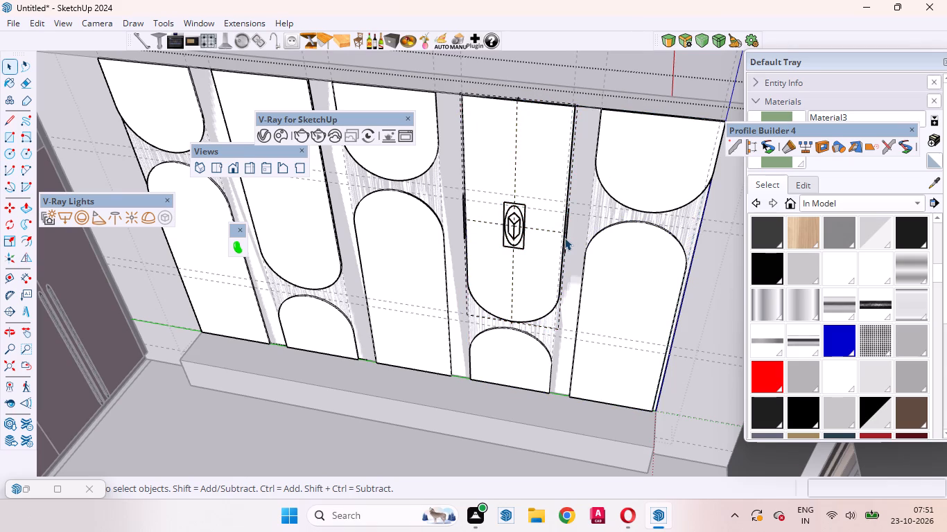
{"action": "left_click", "coordinate": [566, 238]}
{"action": "scroll", "coordinate": [567, 227], "scroll_direction": "up", "scroll_amount": 11}
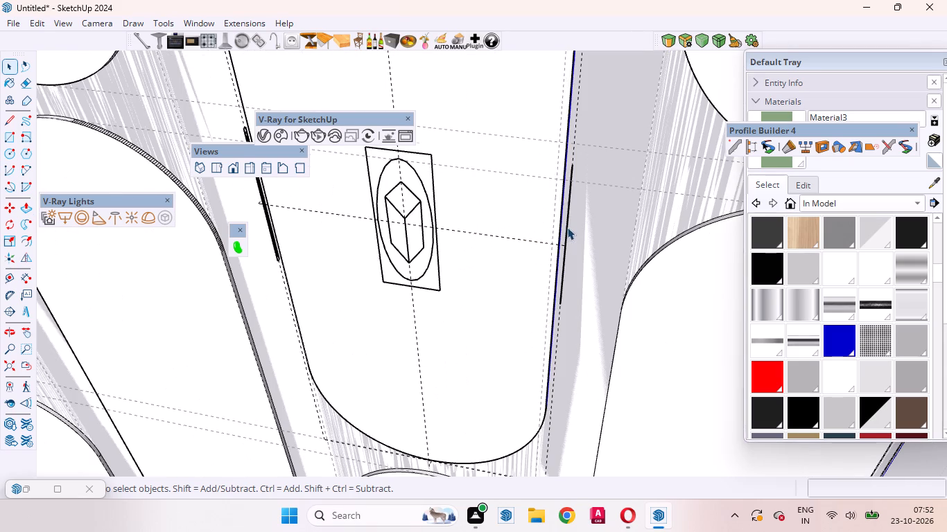
{"action": "left_click", "coordinate": [568, 225]}
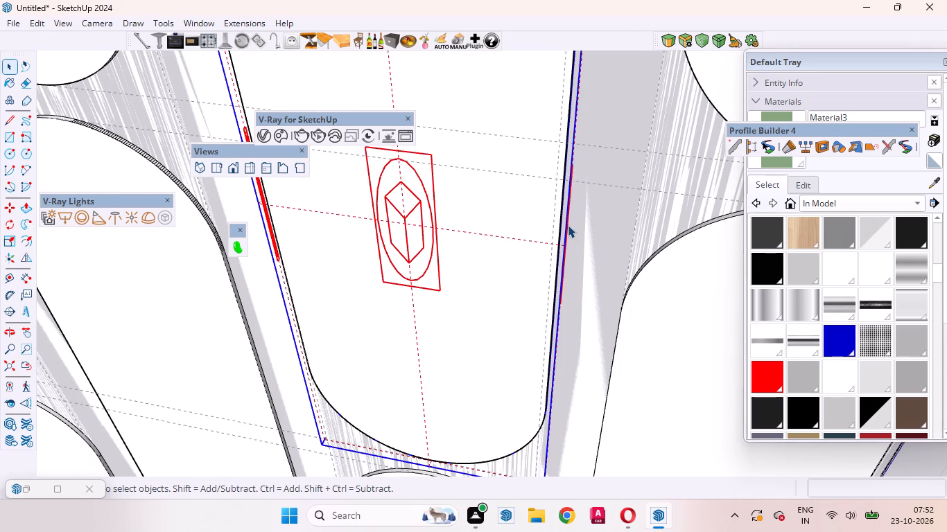
Reopen the bedroom wall's panel group for editing near the fifth column's tall arched panel.
{"action": "scroll", "coordinate": [567, 227], "scroll_direction": "down", "scroll_amount": 11}
{"action": "middle_click_drag", "start_coordinate": [645, 231], "coordinate": [475, 258]}
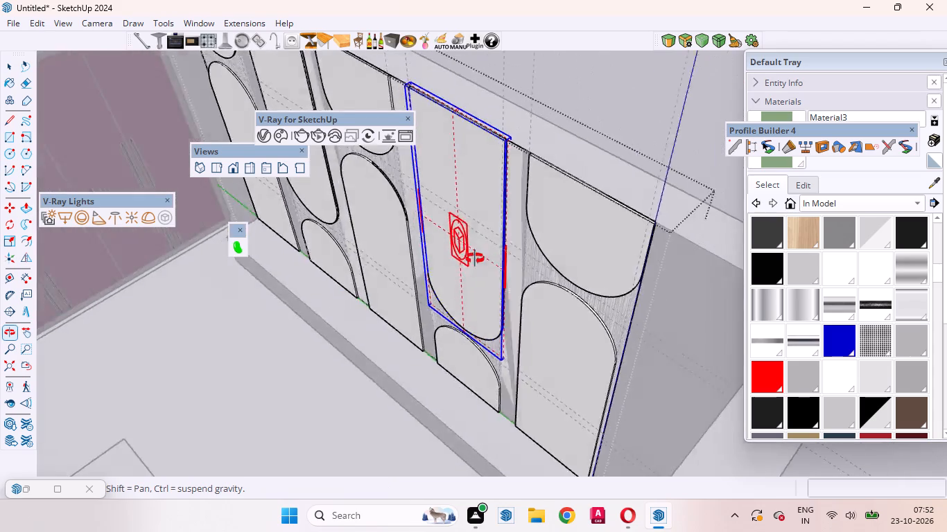
{"action": "middle_click_drag", "start_coordinate": [475, 258], "coordinate": [461, 256]}
{"action": "scroll", "coordinate": [506, 299], "scroll_direction": "up", "scroll_amount": 1}
{"action": "left_click", "coordinate": [668, 98]}
{"action": "scroll", "coordinate": [599, 278], "scroll_direction": "up", "scroll_amount": 10}
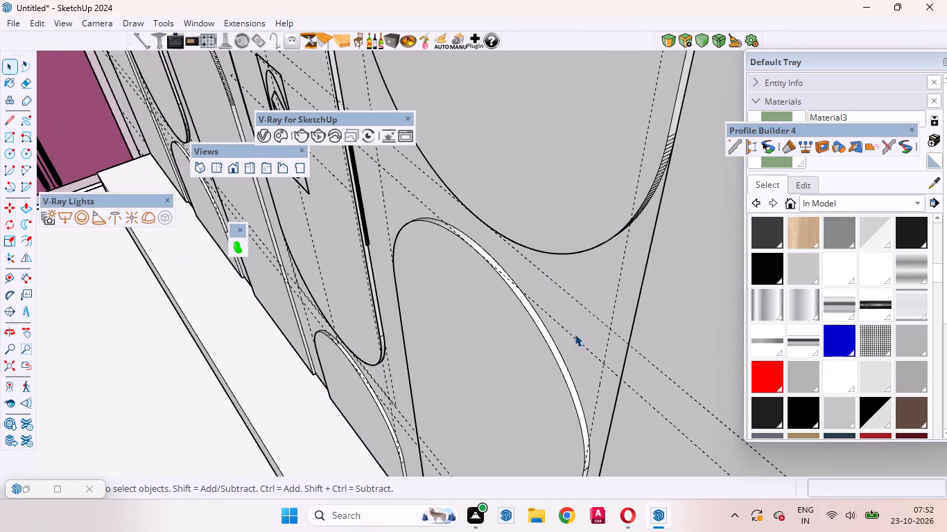
{"action": "left_click", "coordinate": [550, 343]}
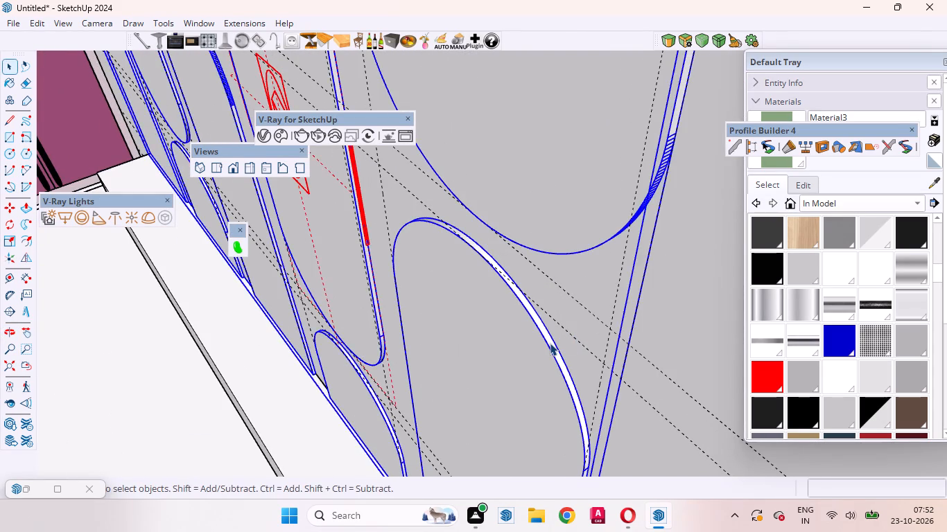
{"action": "double_click", "coordinate": [550, 343]}
Group only the curved top edge face and both straight side faces of the fifth column's tall arched panel.
{"action": "double_click", "coordinate": [550, 343]}
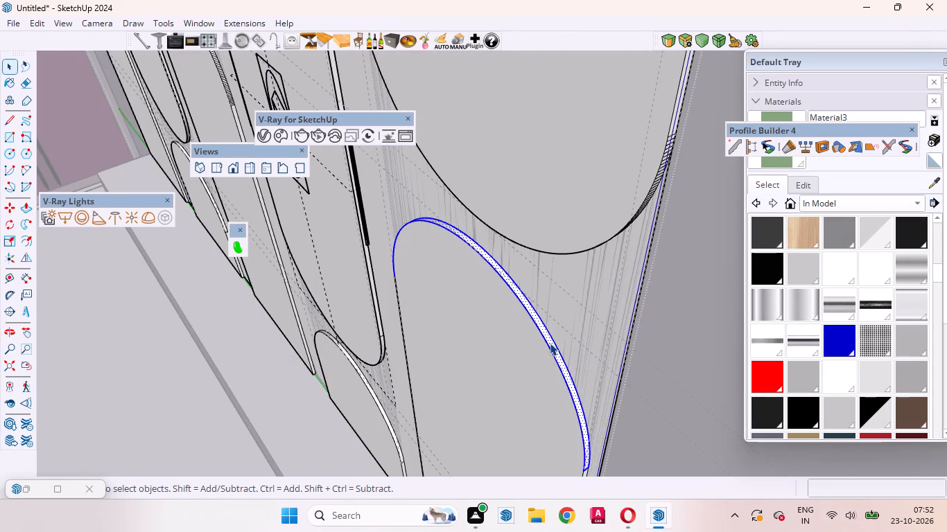
{"action": "scroll", "coordinate": [530, 283], "scroll_direction": "down", "scroll_amount": 7, "text": "ctrl"}
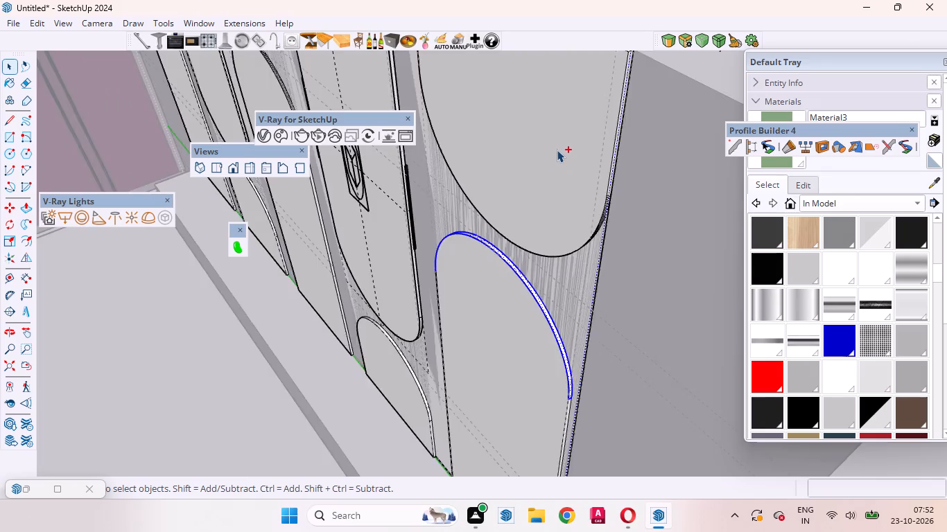
{"action": "scroll", "coordinate": [557, 150], "scroll_direction": "down", "scroll_amount": 3, "text": "ctrl"}
{"action": "scroll", "coordinate": [580, 357], "scroll_direction": "up", "scroll_amount": 20, "text": "ctrl"}
{"action": "scroll", "coordinate": [580, 357], "scroll_direction": "up", "scroll_amount": 1, "text": "ctrl"}
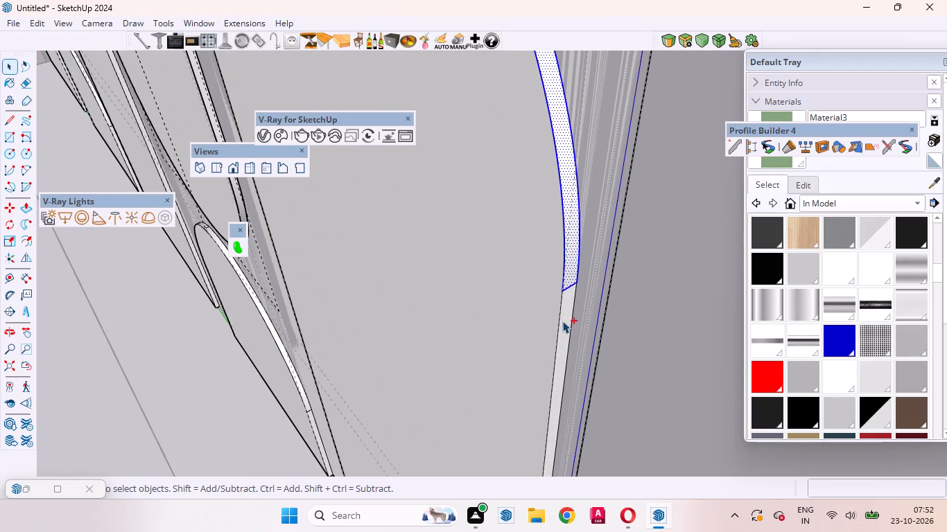
{"action": "double_click", "coordinate": [563, 320], "text": "ctrl"}
{"action": "scroll", "coordinate": [603, 326], "scroll_direction": "down", "scroll_amount": 11, "text": "ctrl"}
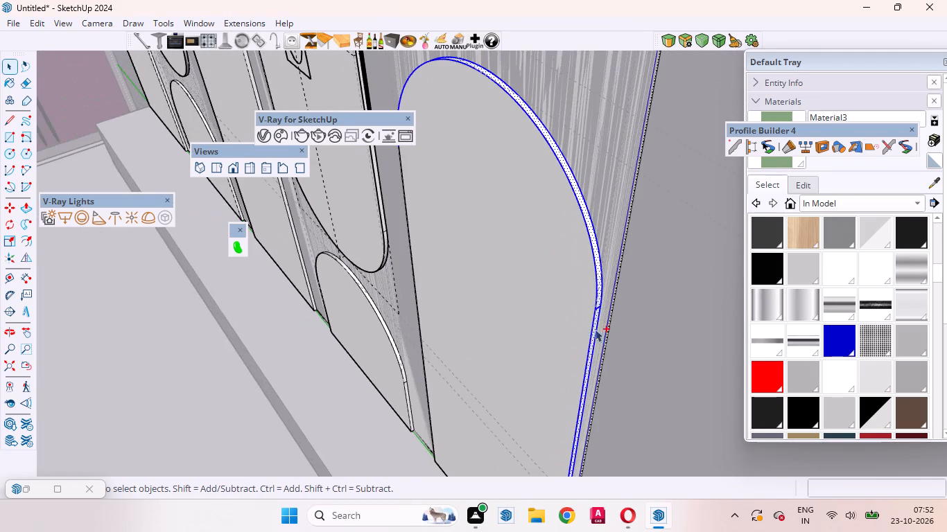
{"action": "middle_click_drag", "start_coordinate": [540, 351], "coordinate": [734, 386], "text": "ctrl"}
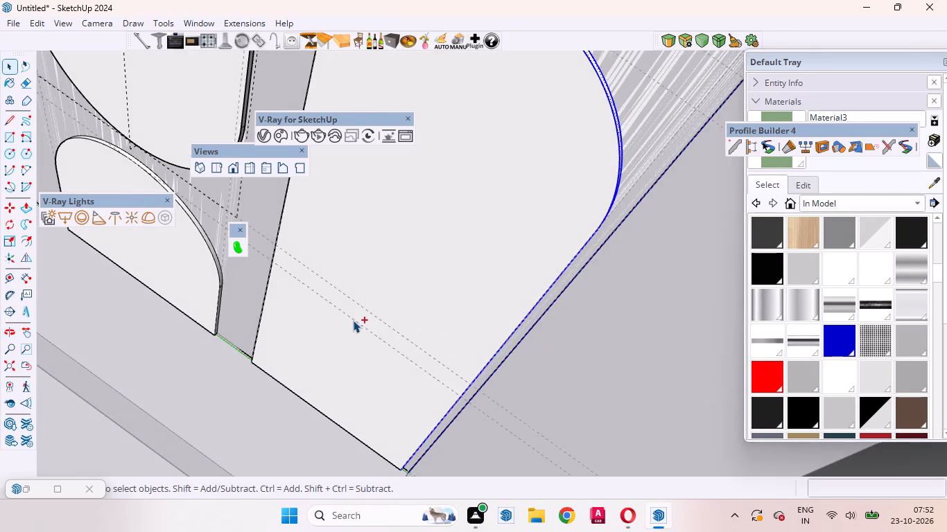
{"action": "scroll", "coordinate": [353, 321], "scroll_direction": "down", "scroll_amount": 17, "text": "ctrl"}
{"action": "middle_click_drag", "start_coordinate": [512, 408], "coordinate": [710, 405], "text": "ctrl"}
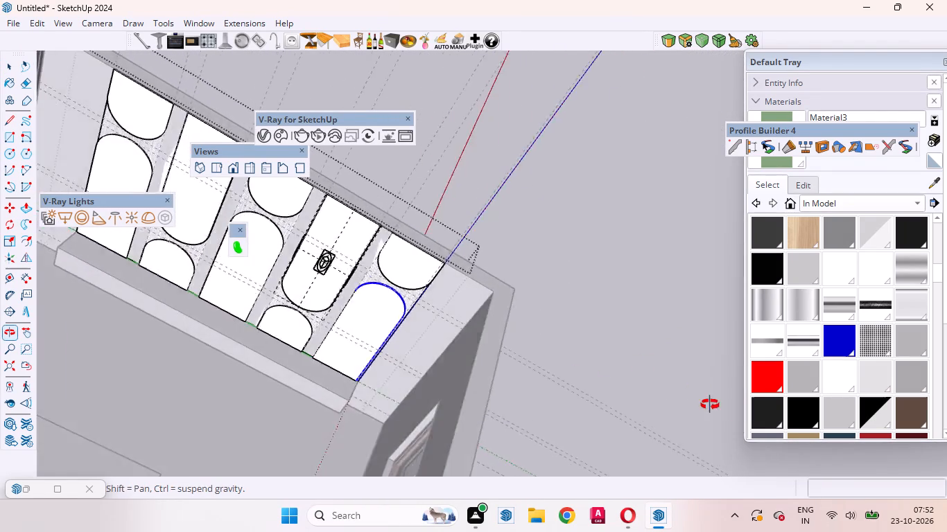
{"action": "middle_click_drag", "start_coordinate": [710, 405], "coordinate": [794, 457], "text": "ctrl"}
{"action": "scroll", "coordinate": [247, 345], "scroll_direction": "up", "scroll_amount": 18, "text": "ctrl"}
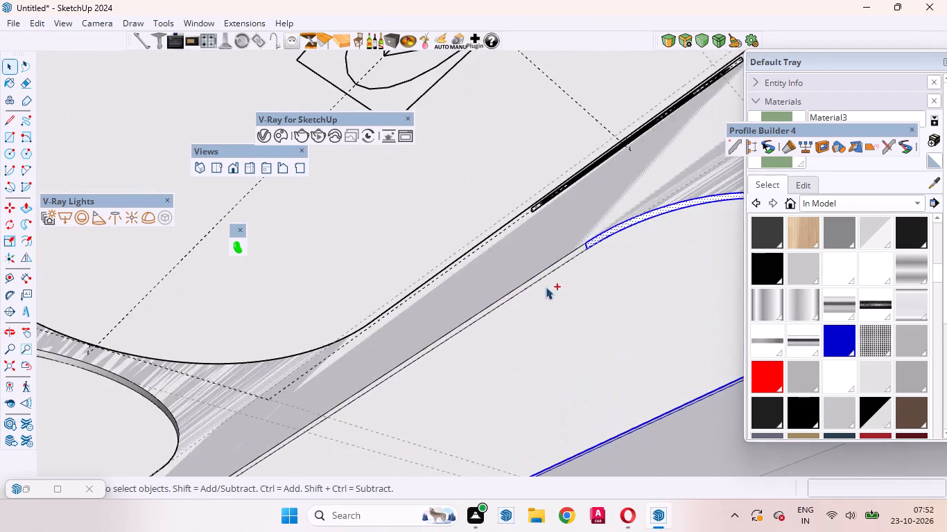
{"action": "scroll", "coordinate": [546, 287], "scroll_direction": "up", "scroll_amount": 12, "text": "ctrl"}
{"action": "double_click", "coordinate": [555, 222], "text": "ctrl"}
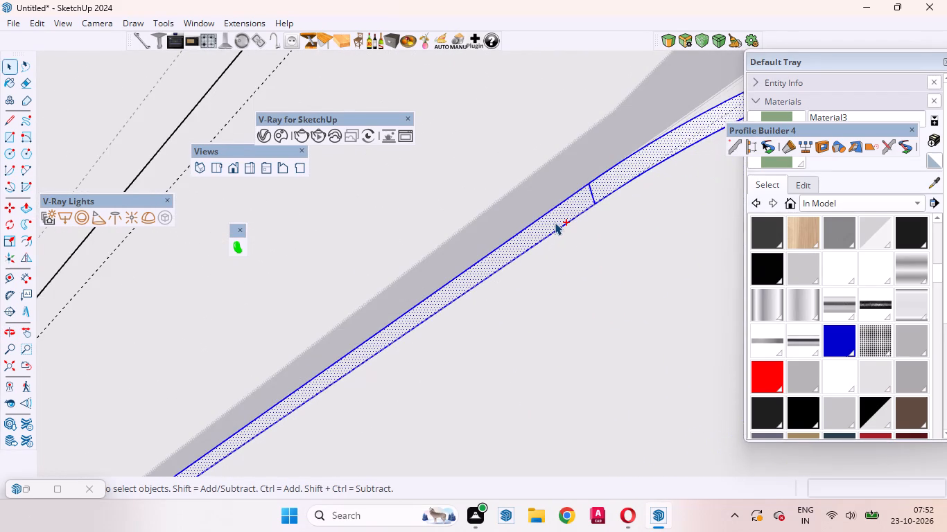
{"action": "right_click", "coordinate": [555, 222], "text": "ctrl"}
{"action": "left_click", "coordinate": [591, 132]}
Convert the grouped edge strip of the fifth column's tall arched panel into a V-Ray mesh light.
{"action": "left_click", "coordinate": [166, 215]}
{"action": "scroll", "coordinate": [350, 297], "scroll_direction": "down", "scroll_amount": 3}
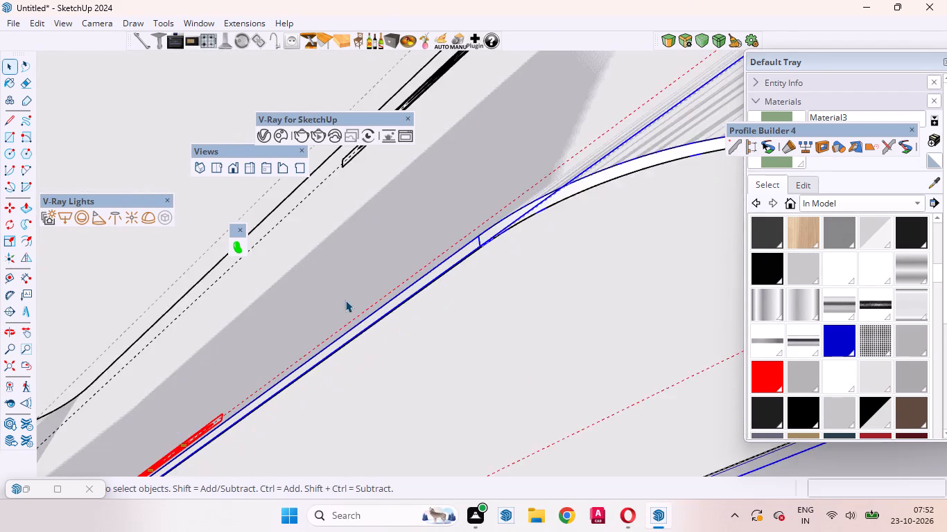
Select the thin straight edge face along one side of the fifth column's upper round-bottomed panel.
{"action": "scroll", "coordinate": [345, 300], "scroll_direction": "down", "scroll_amount": 20}
{"action": "scroll", "coordinate": [345, 300], "scroll_direction": "down", "scroll_amount": 6}
{"action": "scroll", "coordinate": [388, 227], "scroll_direction": "up", "scroll_amount": 20}
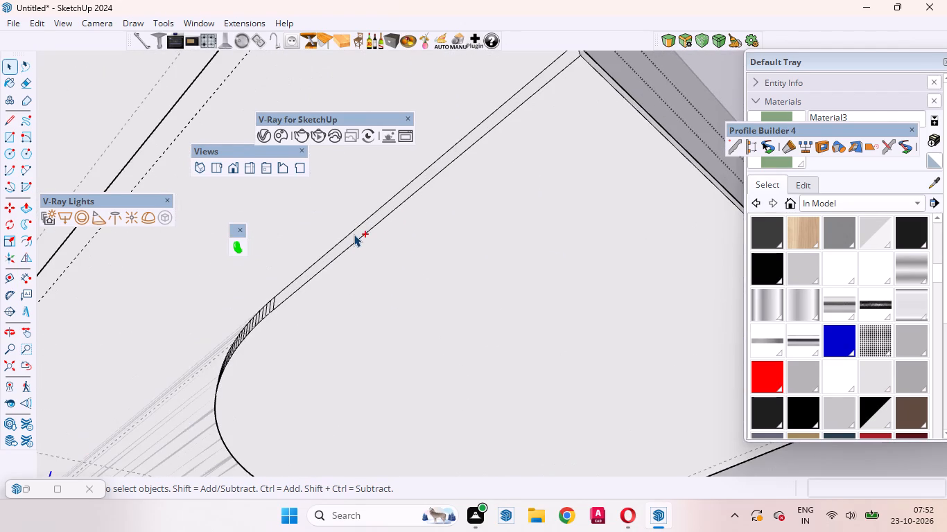
{"action": "double_click", "coordinate": [354, 234], "text": "ctrl"}
{"action": "double_click", "coordinate": [373, 216]}
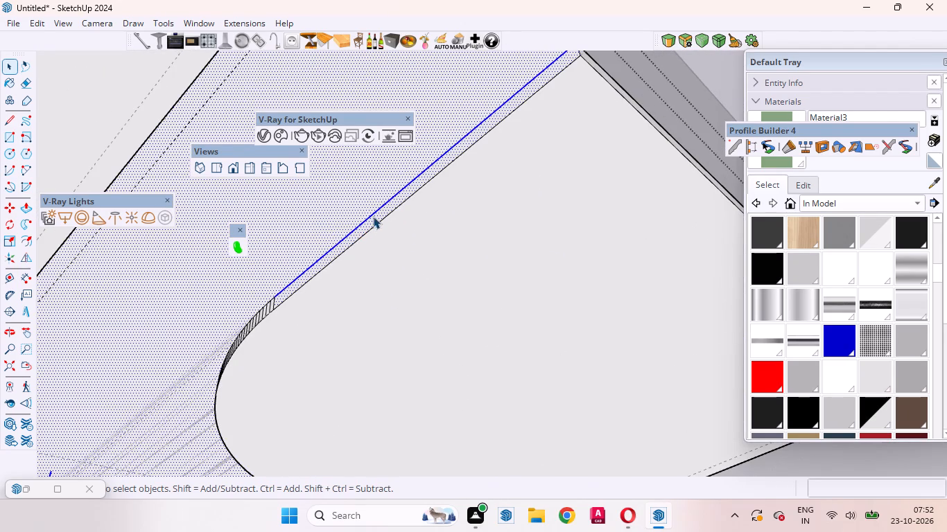
{"action": "double_click", "coordinate": [375, 225]}
{"action": "scroll", "coordinate": [367, 220], "scroll_direction": "up", "scroll_amount": 3}
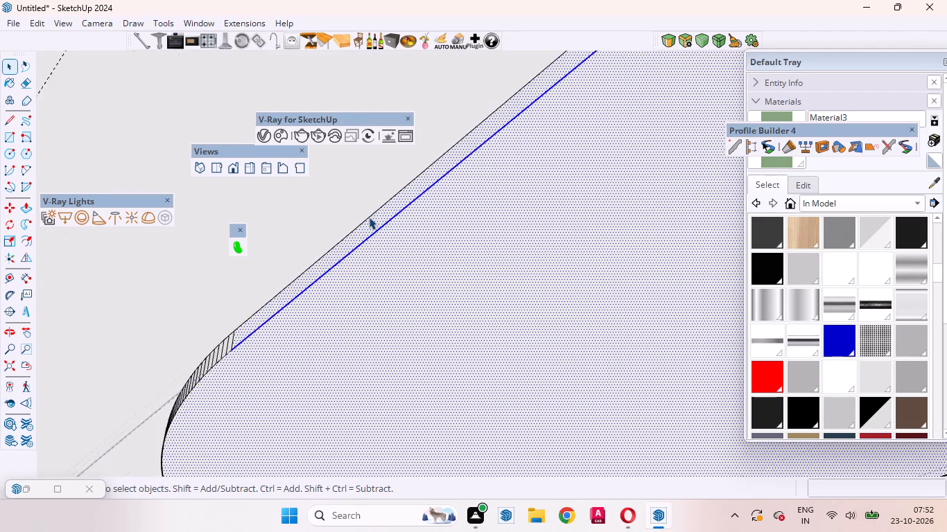
{"action": "scroll", "coordinate": [369, 217], "scroll_direction": "up", "scroll_amount": 6}
{"action": "middle_click_drag", "start_coordinate": [360, 224], "coordinate": [465, 295]}
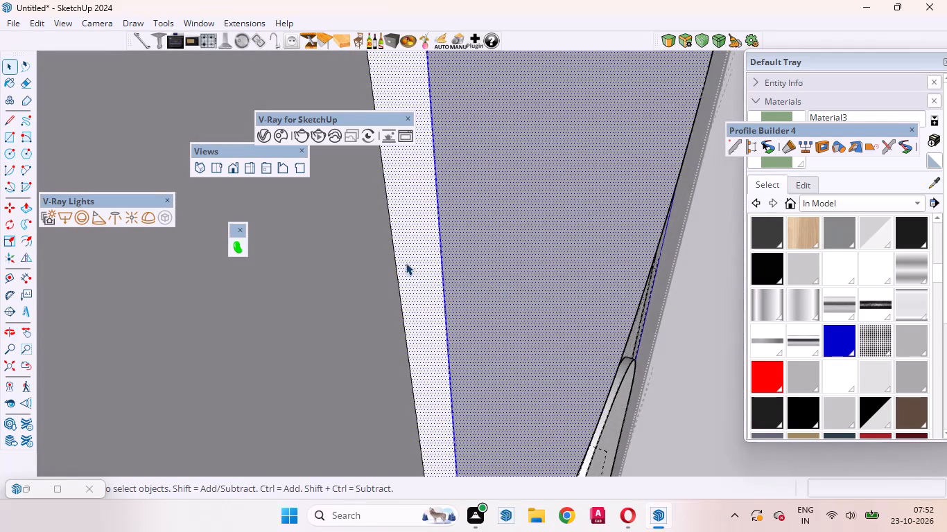
{"action": "double_click", "coordinate": [412, 263]}
{"action": "scroll", "coordinate": [412, 263], "scroll_direction": "down", "scroll_amount": 14}
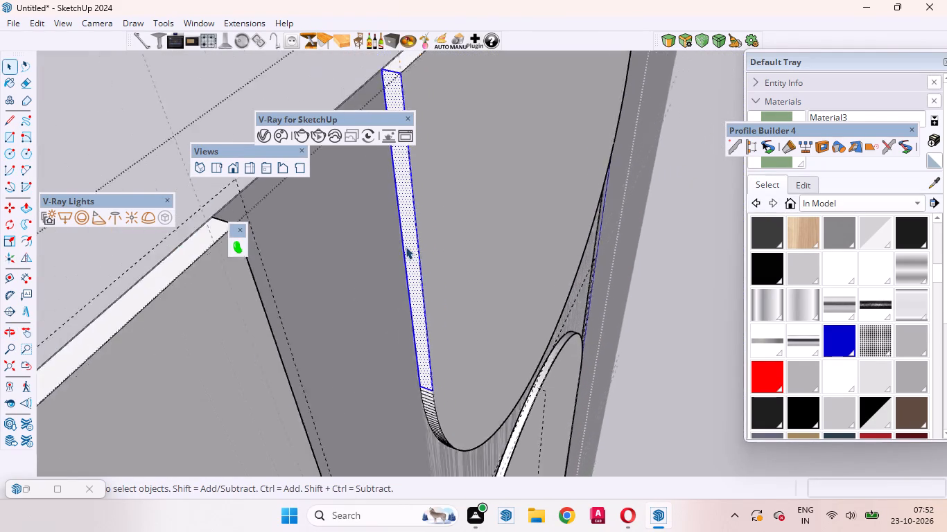
Add the opposite straight side edge face of the fifth column's upper round-bottomed panel to the selection.
{"action": "scroll", "coordinate": [406, 247], "scroll_direction": "down", "scroll_amount": 2}
{"action": "middle_click_drag", "start_coordinate": [453, 270], "coordinate": [152, 294]}
{"action": "scroll", "coordinate": [225, 289], "scroll_direction": "down", "scroll_amount": 5}
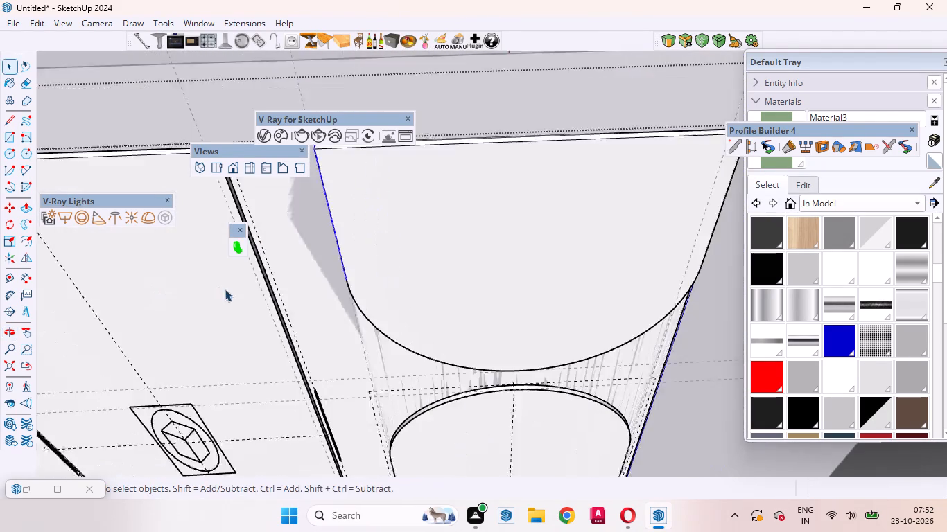
{"action": "scroll", "coordinate": [236, 293], "scroll_direction": "down", "scroll_amount": 5, "text": "ctrl"}
{"action": "scroll", "coordinate": [577, 269], "scroll_direction": "up", "scroll_amount": 11, "text": "ctrl"}
{"action": "middle_click_drag", "start_coordinate": [518, 265], "coordinate": [496, 280], "text": "ctrl"}
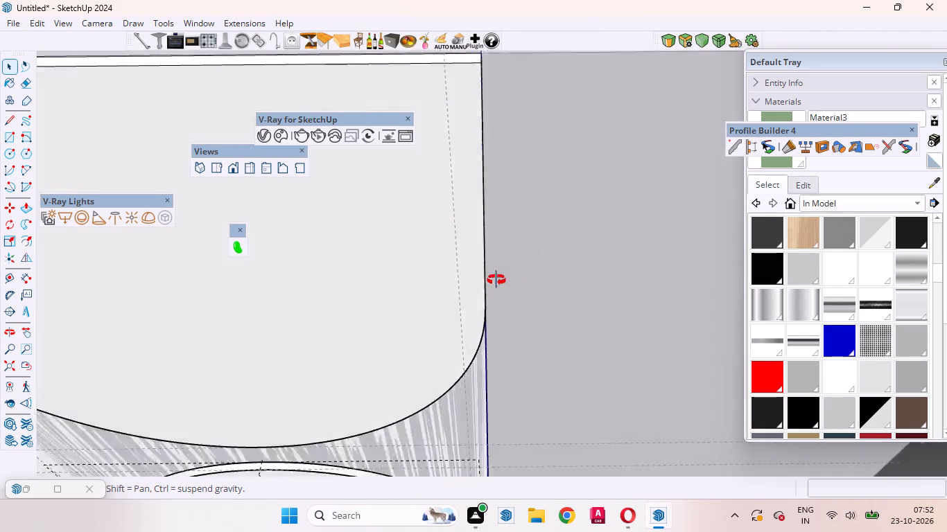
{"action": "middle_click_drag", "start_coordinate": [496, 280], "coordinate": [401, 292], "text": "ctrl"}
{"action": "scroll", "coordinate": [608, 259], "scroll_direction": "up", "scroll_amount": 12, "text": "ctrl"}
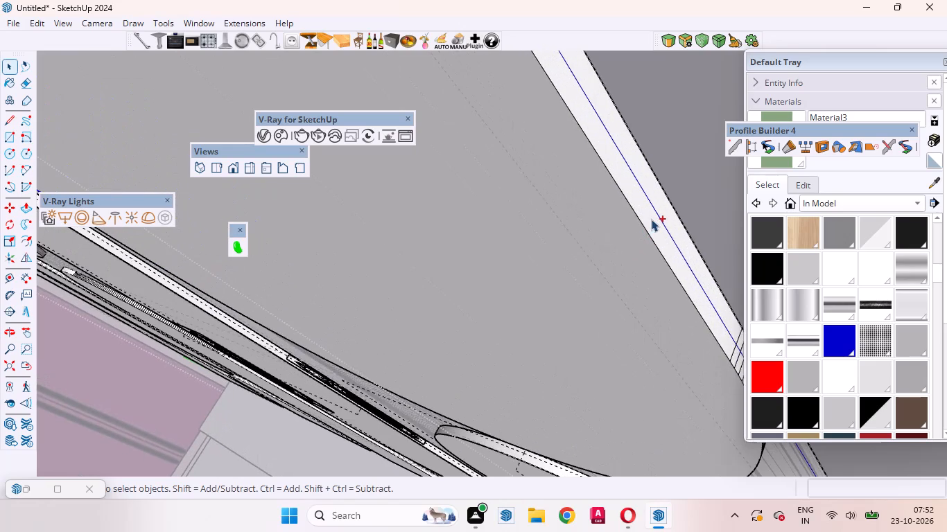
{"action": "double_click", "coordinate": [651, 219], "text": "ctrl"}
{"action": "scroll", "coordinate": [624, 227], "scroll_direction": "down", "scroll_amount": 11, "text": "ctrl"}
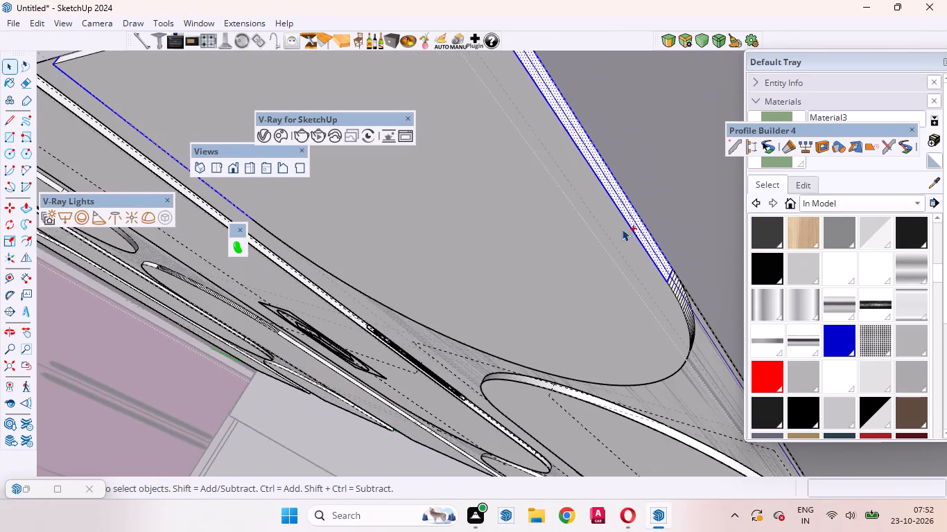
Add the first narrow edge facets of the upper panel's rounded bottom to the selection, starting where the second straight side face ends.
{"action": "scroll", "coordinate": [625, 235], "scroll_direction": "down", "scroll_amount": 5, "text": "ctrl"}
{"action": "scroll", "coordinate": [666, 273], "scroll_direction": "up", "scroll_amount": 19, "text": "ctrl"}
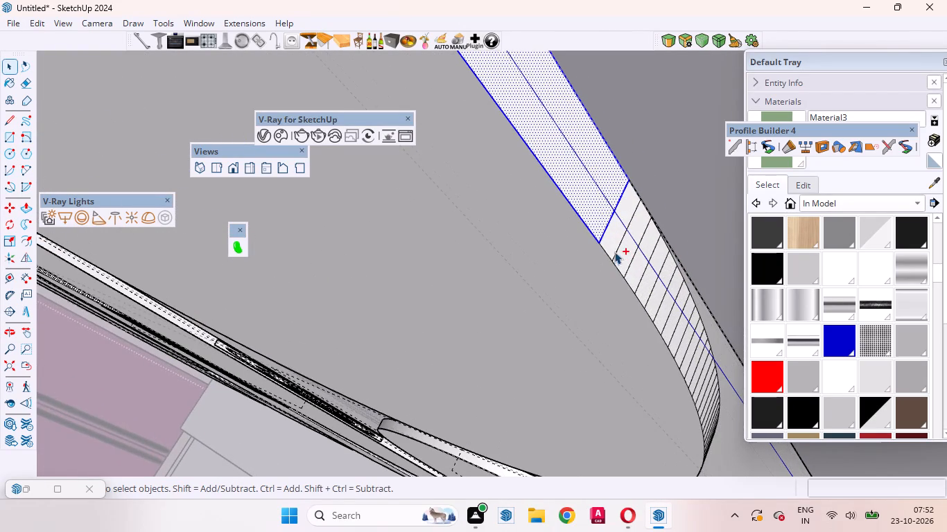
{"action": "double_click", "coordinate": [613, 245], "text": "ctrl"}
{"action": "double_click", "coordinate": [624, 251], "text": "ctrl"}
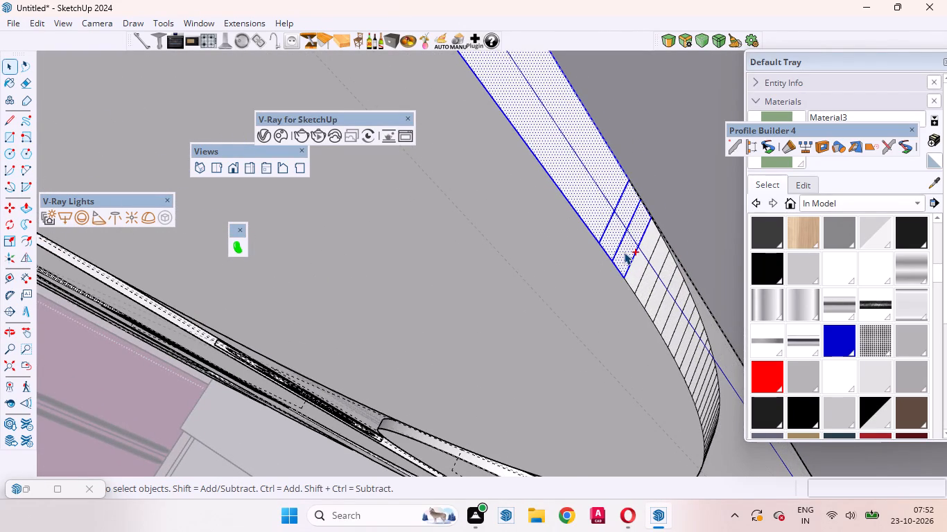
{"action": "double_click", "coordinate": [637, 270], "text": "ctrl"}
{"action": "double_click", "coordinate": [645, 280], "text": "ctrl"}
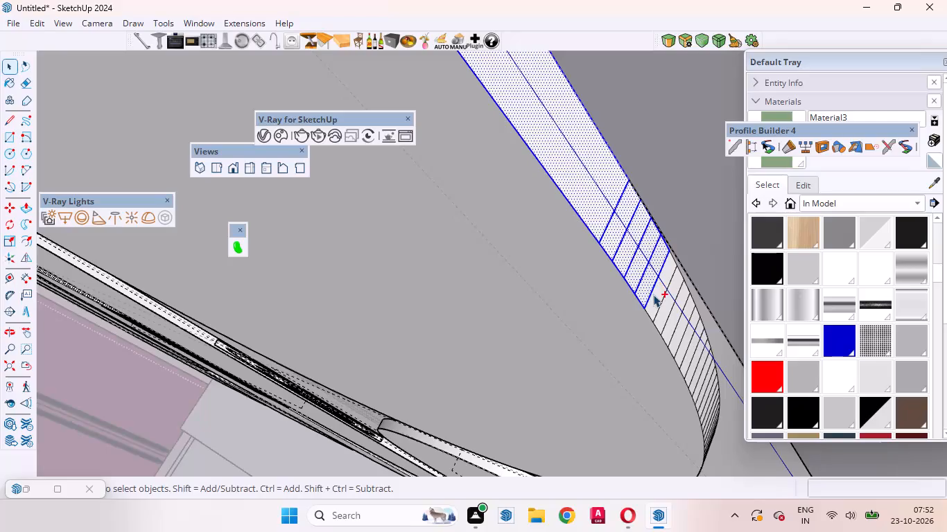
{"action": "double_click", "coordinate": [654, 294], "text": "ctrl"}
{"action": "double_click", "coordinate": [662, 308], "text": "ctrl"}
{"action": "left_click", "coordinate": [674, 324], "text": "ctrl"}
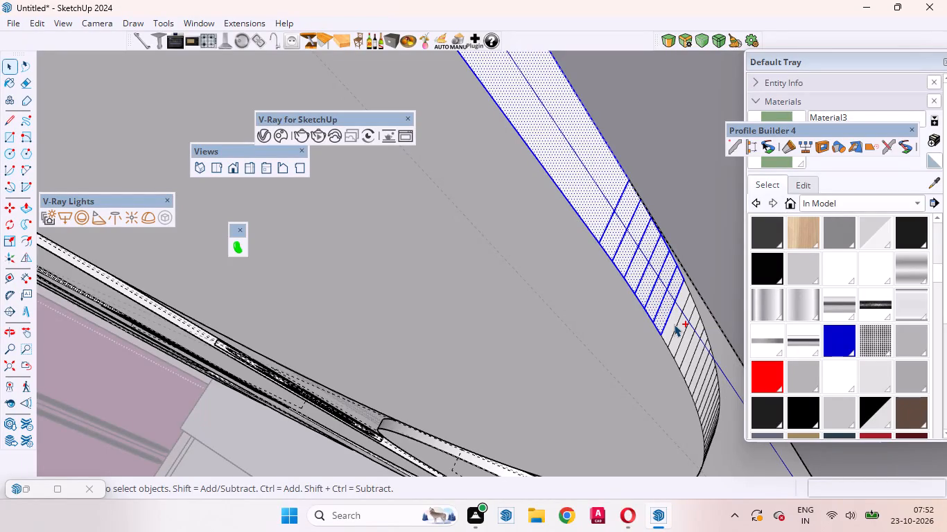
{"action": "left_click", "coordinate": [674, 324], "text": "ctrl"}
{"action": "double_click", "coordinate": [680, 333], "text": "ctrl"}
{"action": "double_click", "coordinate": [682, 339], "text": "ctrl"}
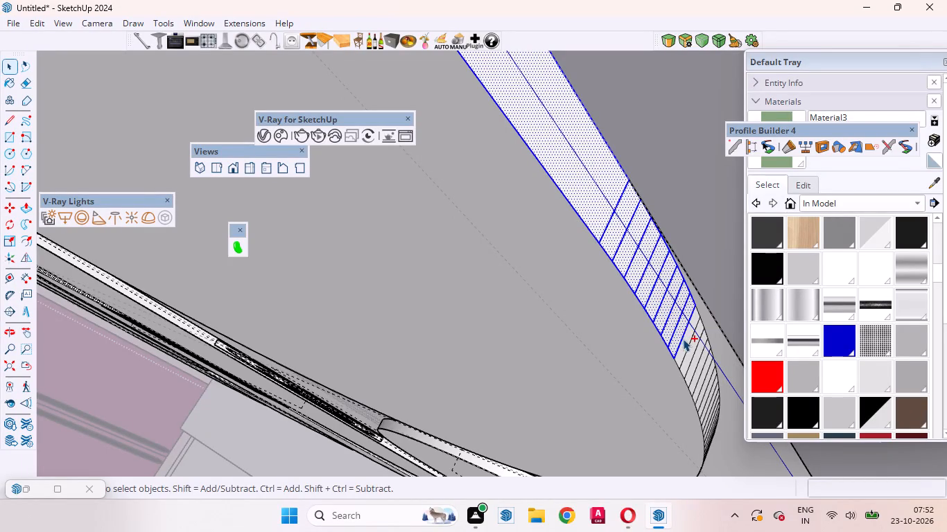
{"action": "double_click", "coordinate": [686, 347], "text": "ctrl"}
{"action": "double_click", "coordinate": [688, 354], "text": "ctrl"}
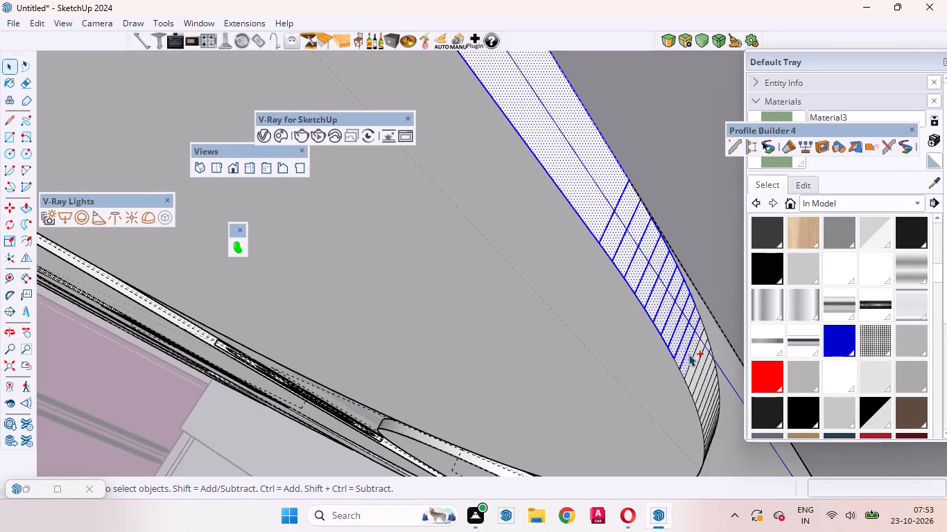
{"action": "double_click", "coordinate": [693, 371], "text": "ctrl"}
{"action": "double_click", "coordinate": [690, 360], "text": "ctrl"}
Extend the selection facet by facet down the same curved corner of the fifth column's upper panel.
{"action": "scroll", "coordinate": [623, 267], "scroll_direction": "down", "scroll_amount": 13, "text": "ctrl"}
{"action": "scroll", "coordinate": [659, 328], "scroll_direction": "up", "scroll_amount": 8, "text": "ctrl"}
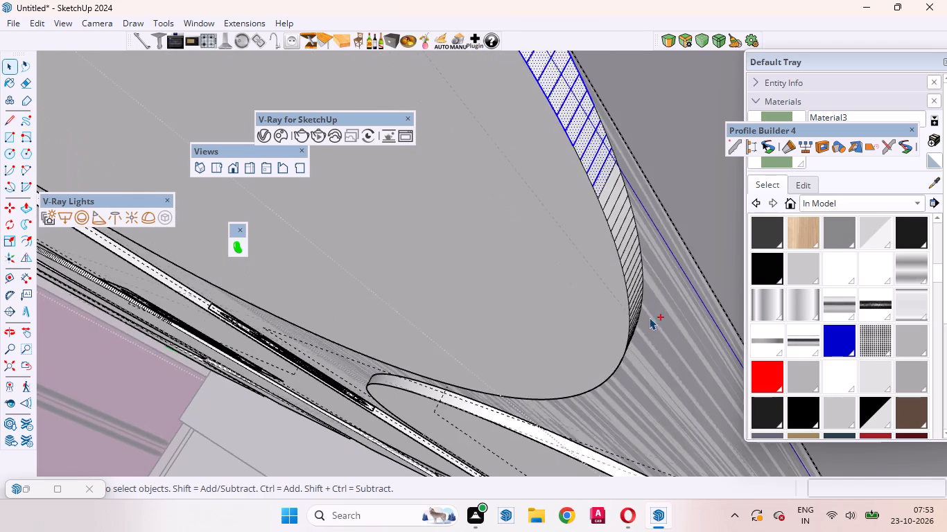
{"action": "scroll", "coordinate": [649, 317], "scroll_direction": "up", "scroll_amount": 3, "text": "ctrl"}
{"action": "scroll", "coordinate": [580, 285], "scroll_direction": "down", "scroll_amount": 5, "text": "ctrl"}
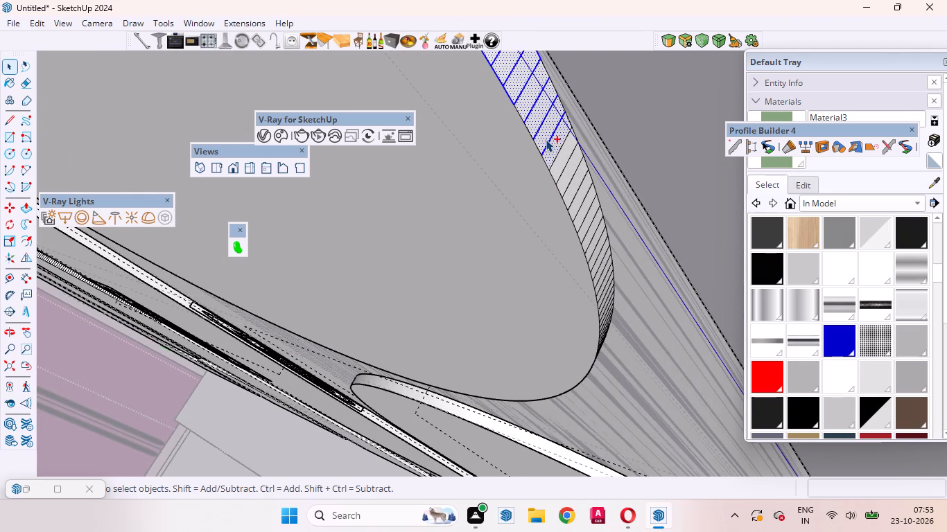
{"action": "double_click", "coordinate": [561, 159], "text": "ctrl"}
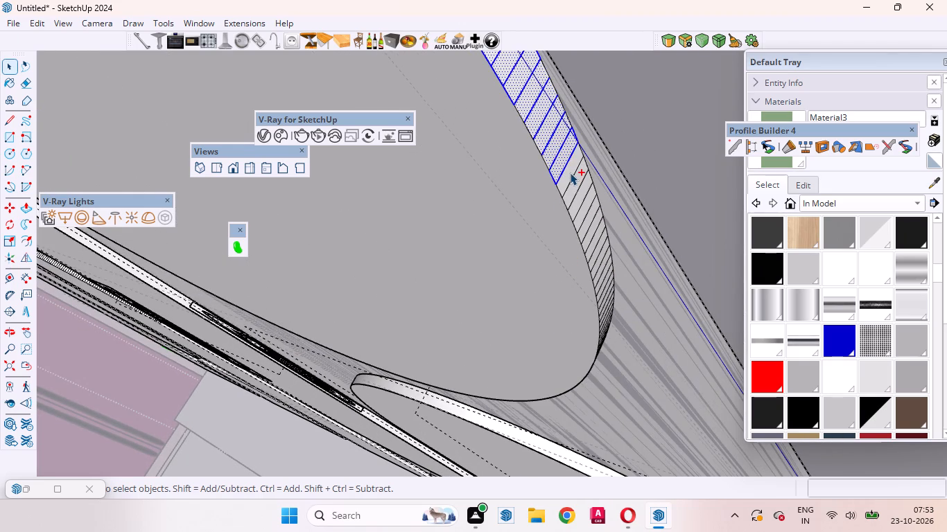
{"action": "double_click", "coordinate": [570, 172], "text": "ctrl"}
{"action": "double_click", "coordinate": [575, 187], "text": "ctrl"}
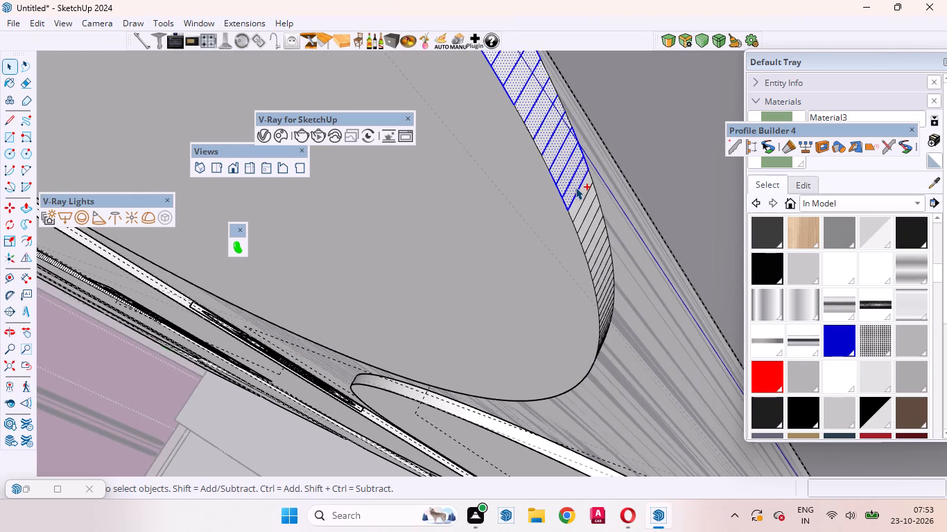
{"action": "double_click", "coordinate": [581, 197], "text": "ctrl"}
{"action": "double_click", "coordinate": [587, 208], "text": "ctrl"}
{"action": "double_click", "coordinate": [588, 222], "text": "ctrl"}
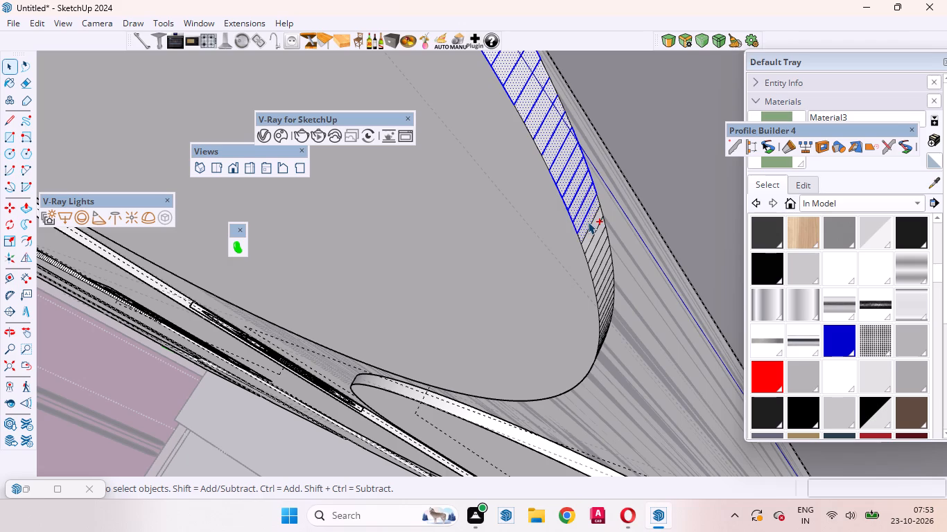
{"action": "double_click", "coordinate": [591, 233], "text": "ctrl"}
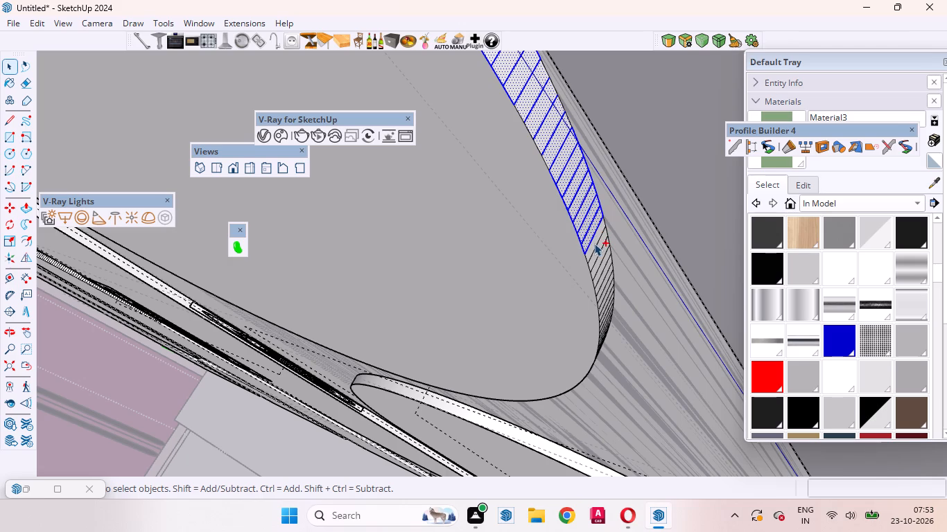
{"action": "double_click", "coordinate": [592, 243], "text": "ctrl"}
{"action": "double_click", "coordinate": [596, 247], "text": "ctrl"}
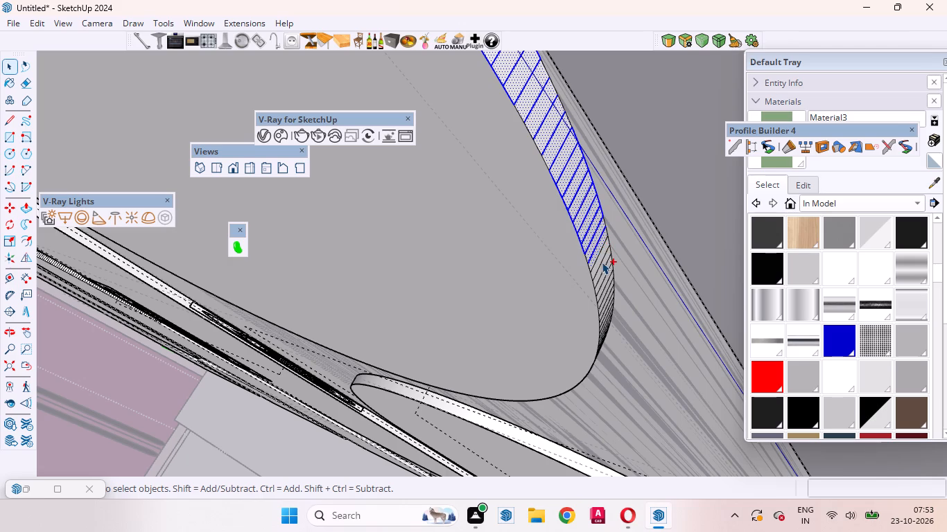
{"action": "double_click", "coordinate": [602, 262], "text": "ctrl"}
{"action": "double_click", "coordinate": [596, 257], "text": "ctrl"}
{"action": "double_click", "coordinate": [599, 269], "text": "ctrl"}
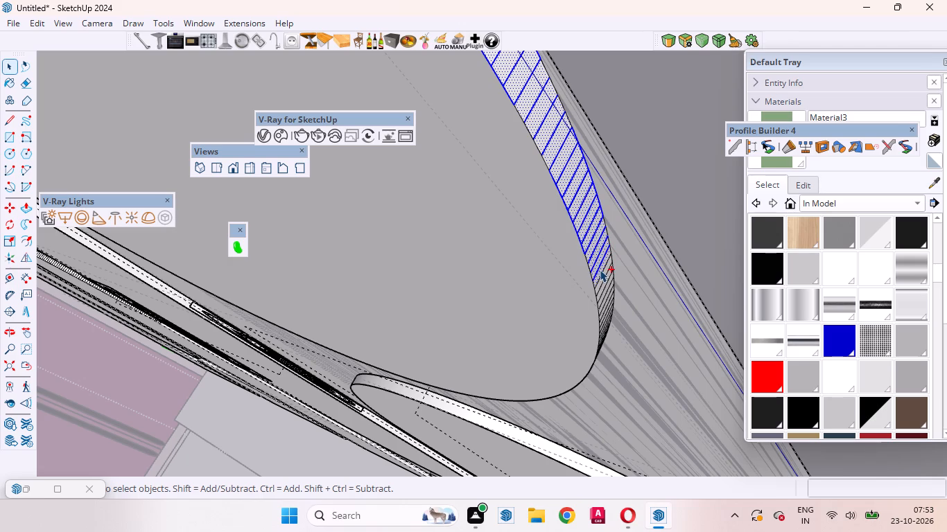
{"action": "double_click", "coordinate": [603, 283], "text": "ctrl"}
{"action": "left_click", "coordinate": [601, 279], "text": "ctrl"}
{"action": "left_click", "coordinate": [598, 275], "text": "ctrl"}
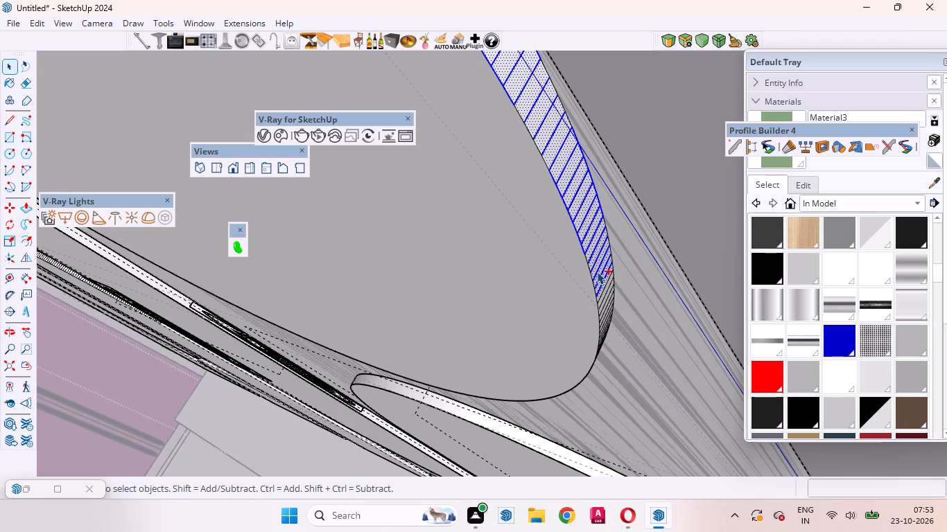
{"action": "double_click", "coordinate": [603, 283], "text": "ctrl"}
{"action": "double_click", "coordinate": [606, 294], "text": "ctrl"}
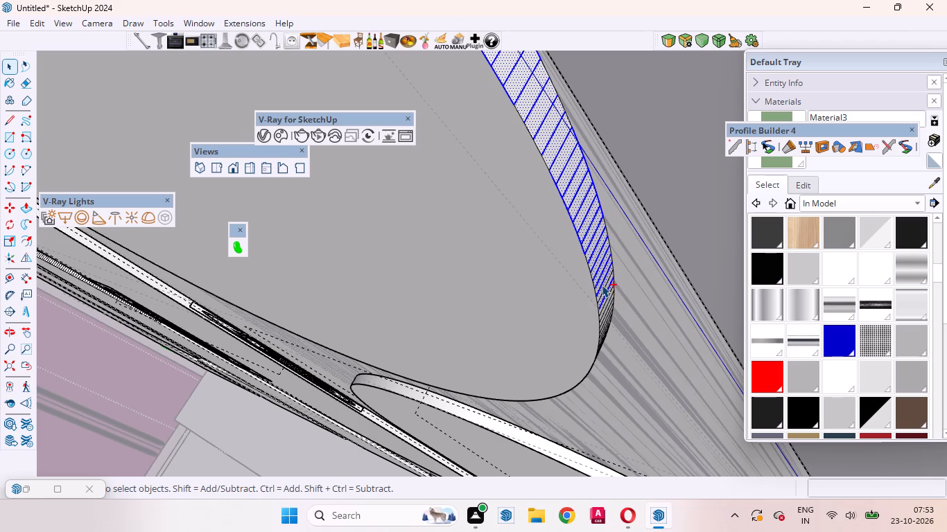
{"action": "double_click", "coordinate": [602, 285], "text": "ctrl"}
{"action": "scroll", "coordinate": [609, 311], "scroll_direction": "down", "scroll_amount": 10, "text": "ctrl"}
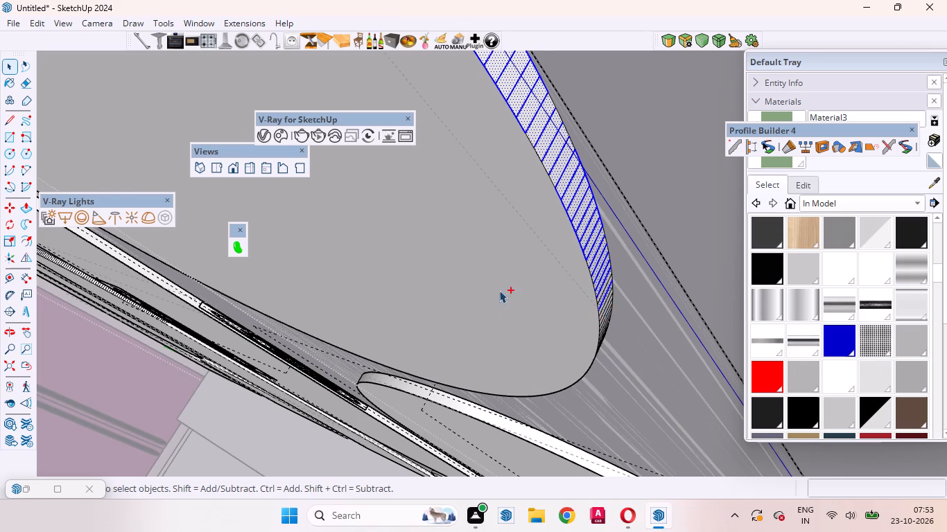
Add the next run of narrow edge facets to the selection, down to the tight turn of the fifth column's upper panel's rounded bottom.
{"action": "scroll", "coordinate": [505, 281], "scroll_direction": "down", "scroll_amount": 6, "text": "ctrl"}
{"action": "scroll", "coordinate": [636, 321], "scroll_direction": "up", "scroll_amount": 11, "text": "ctrl"}
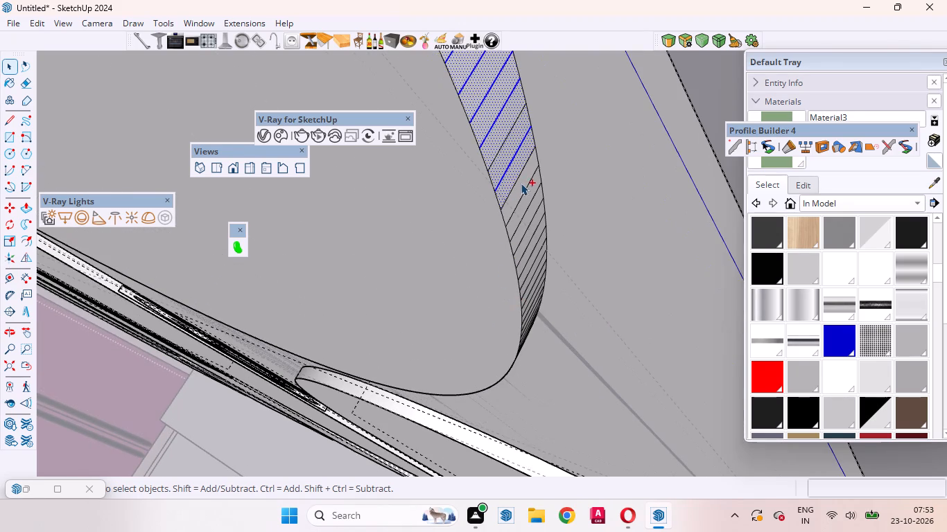
{"action": "double_click", "coordinate": [521, 184], "text": "ctrl"}
{"action": "double_click", "coordinate": [528, 195], "text": "ctrl"}
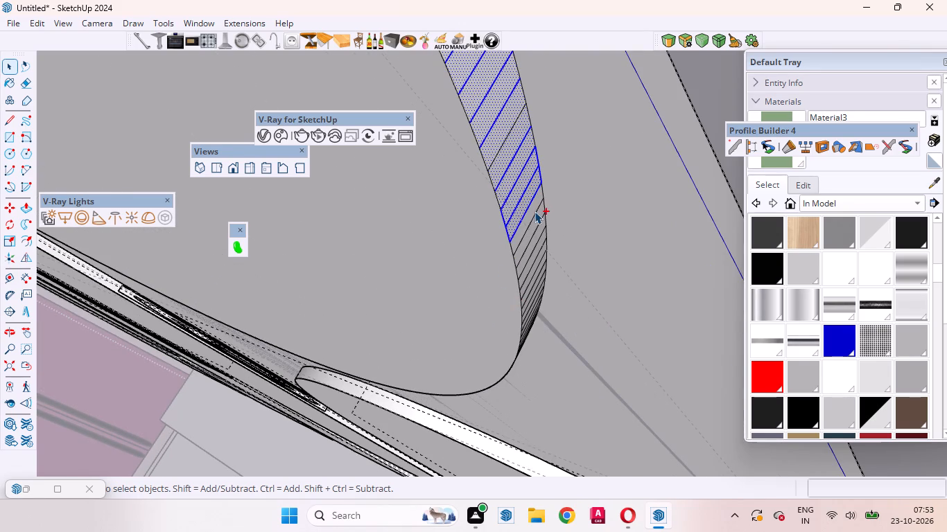
{"action": "double_click", "coordinate": [533, 211], "text": "ctrl"}
{"action": "double_click", "coordinate": [536, 227], "text": "ctrl"}
{"action": "left_click", "coordinate": [539, 236], "text": "ctrl"}
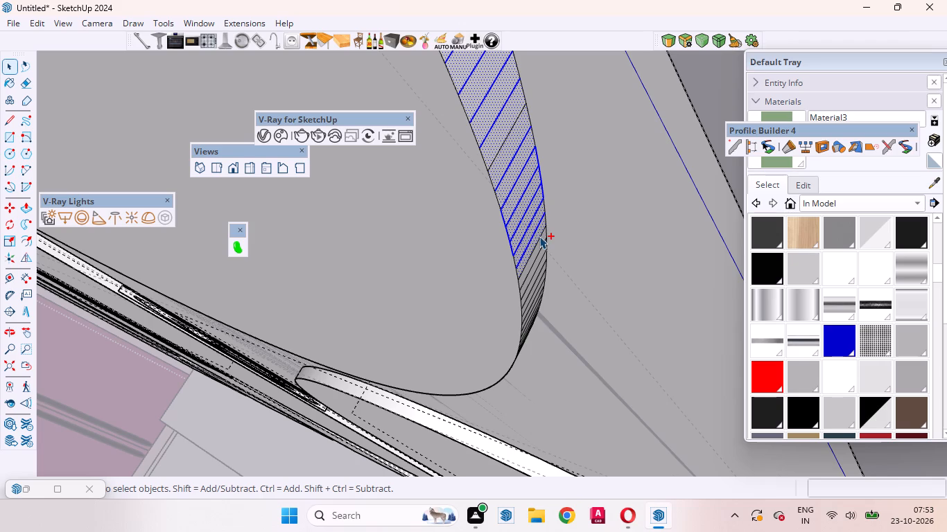
{"action": "double_click", "coordinate": [539, 254], "text": "ctrl"}
{"action": "double_click", "coordinate": [533, 282], "text": "ctrl"}
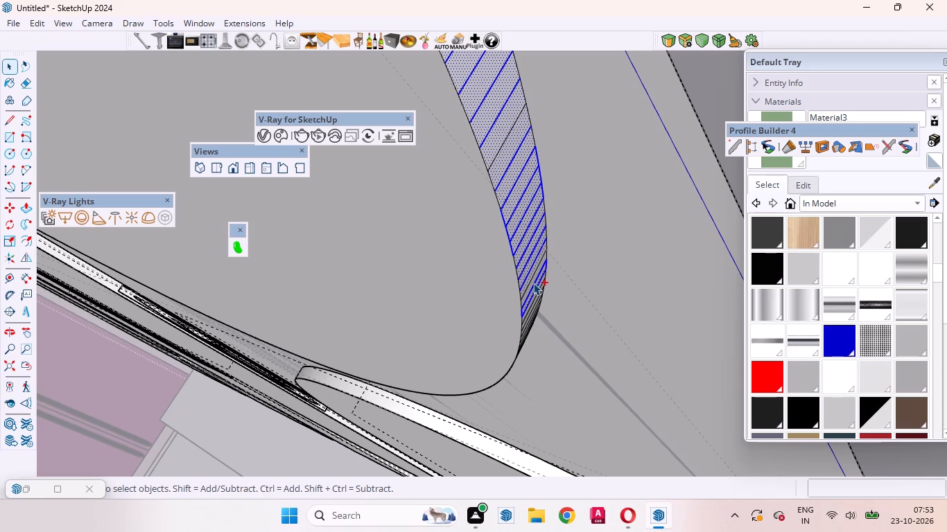
{"action": "double_click", "coordinate": [530, 283], "text": "ctrl"}
View the rounded bottom from another angle and continue adding edge facets from the end of the selected run.
{"action": "scroll", "coordinate": [591, 234], "scroll_direction": "down", "scroll_amount": 12, "text": "ctrl"}
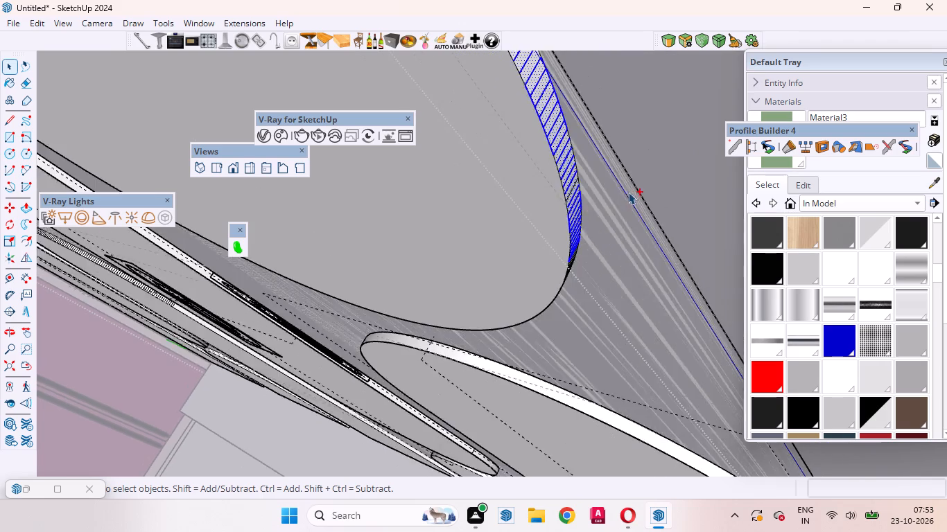
{"action": "scroll", "coordinate": [628, 192], "scroll_direction": "down", "scroll_amount": 4, "text": "ctrl"}
{"action": "scroll", "coordinate": [573, 145], "scroll_direction": "up", "scroll_amount": 11, "text": "ctrl"}
{"action": "scroll", "coordinate": [507, 203], "scroll_direction": "down", "scroll_amount": 6, "text": "ctrl"}
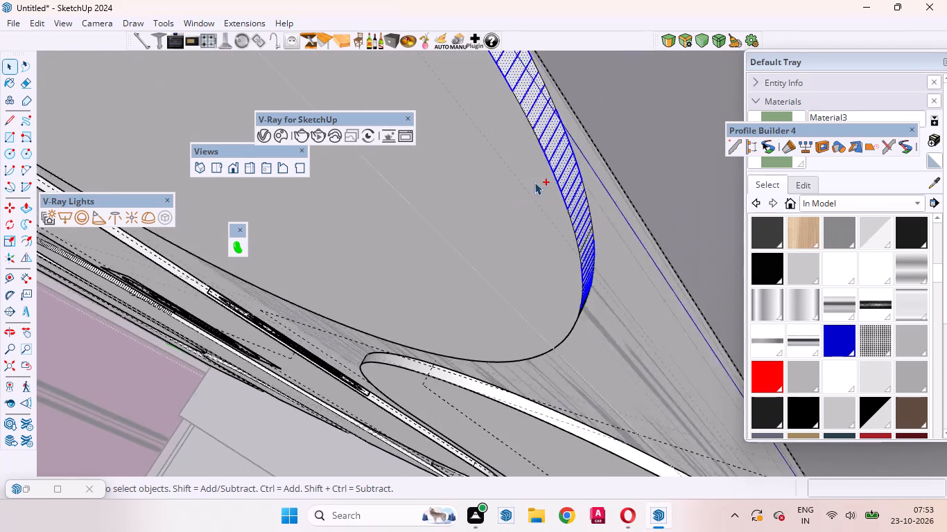
{"action": "scroll", "coordinate": [571, 178], "scroll_direction": "down", "scroll_amount": 7, "text": "ctrl"}
{"action": "scroll", "coordinate": [600, 277], "scroll_direction": "up", "scroll_amount": 6, "text": "ctrl"}
{"action": "middle_click_drag", "start_coordinate": [530, 314], "coordinate": [443, 150], "text": "ctrl"}
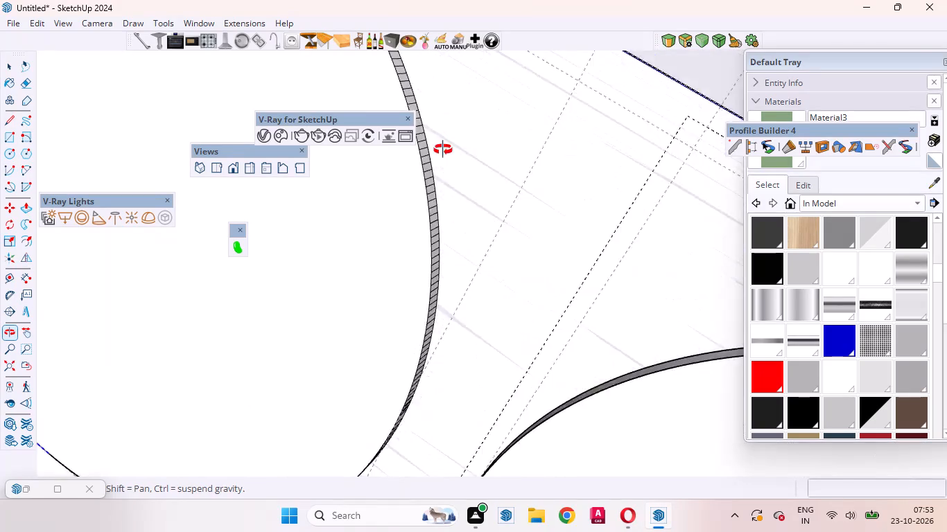
{"action": "middle_click_drag", "start_coordinate": [443, 150], "coordinate": [354, 268], "text": "ctrl"}
{"action": "scroll", "coordinate": [647, 312], "scroll_direction": "down", "scroll_amount": 1, "text": "ctrl"}
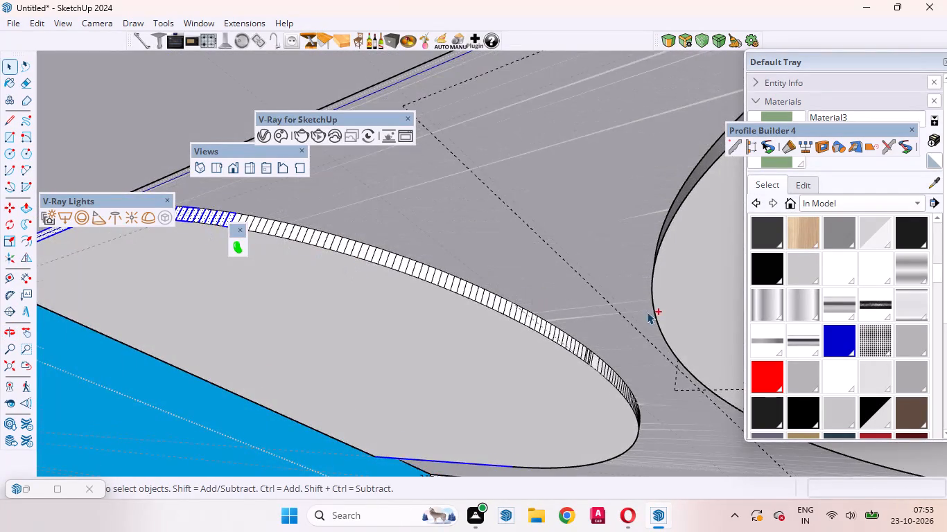
{"action": "scroll", "coordinate": [647, 312], "scroll_direction": "down", "scroll_amount": 3, "text": "ctrl"}
{"action": "scroll", "coordinate": [310, 239], "scroll_direction": "up", "scroll_amount": 14, "text": "ctrl"}
{"action": "scroll", "coordinate": [530, 287], "scroll_direction": "down", "scroll_amount": 4, "text": "ctrl"}
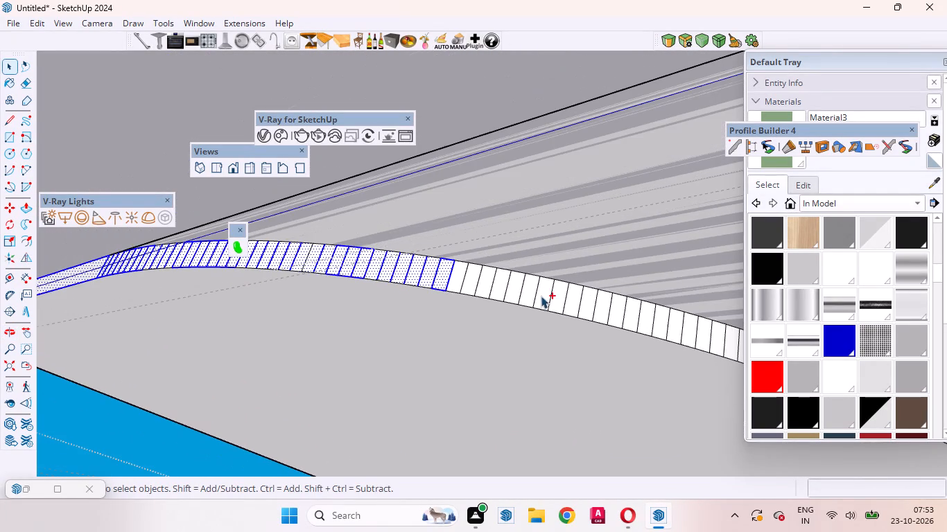
{"action": "left_click", "coordinate": [306, 260], "text": "ctrl"}
{"action": "double_click", "coordinate": [455, 278], "text": "ctrl"}
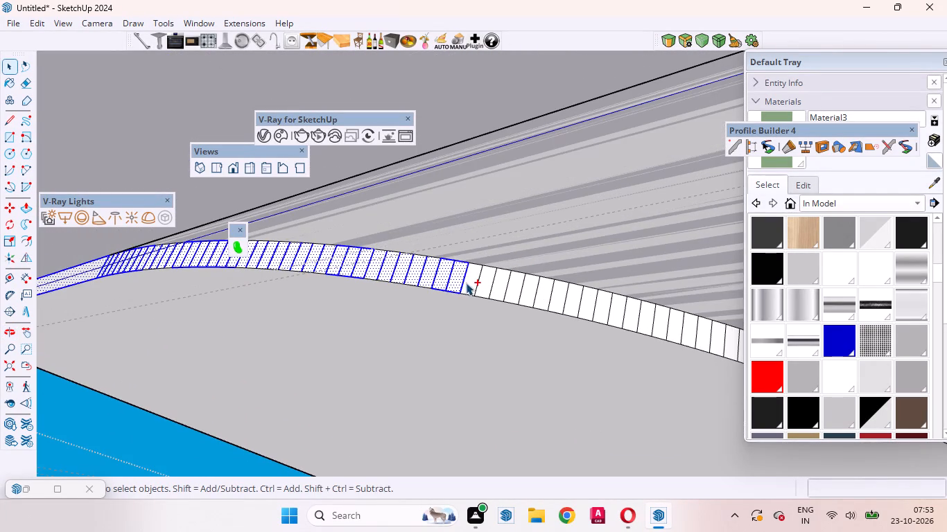
{"action": "double_click", "coordinate": [467, 283], "text": "ctrl"}
{"action": "double_click", "coordinate": [479, 284], "text": "ctrl"}
{"action": "double_click", "coordinate": [496, 285], "text": "ctrl"}
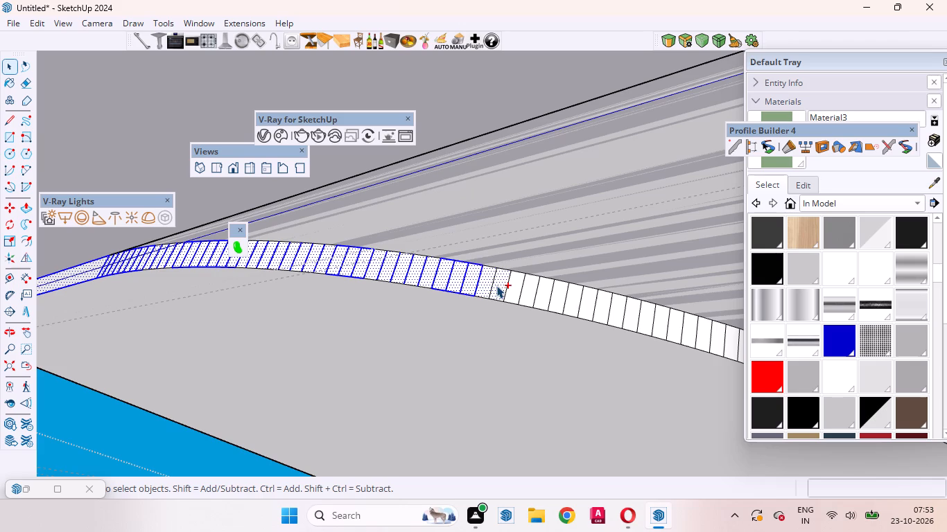
{"action": "double_click", "coordinate": [525, 292], "text": "ctrl"}
{"action": "double_click", "coordinate": [519, 286], "text": "ctrl"}
Extend the same continuous run of selected facets further along the upper panel's rounded bottom edge.
{"action": "double_click", "coordinate": [486, 279], "text": "ctrl"}
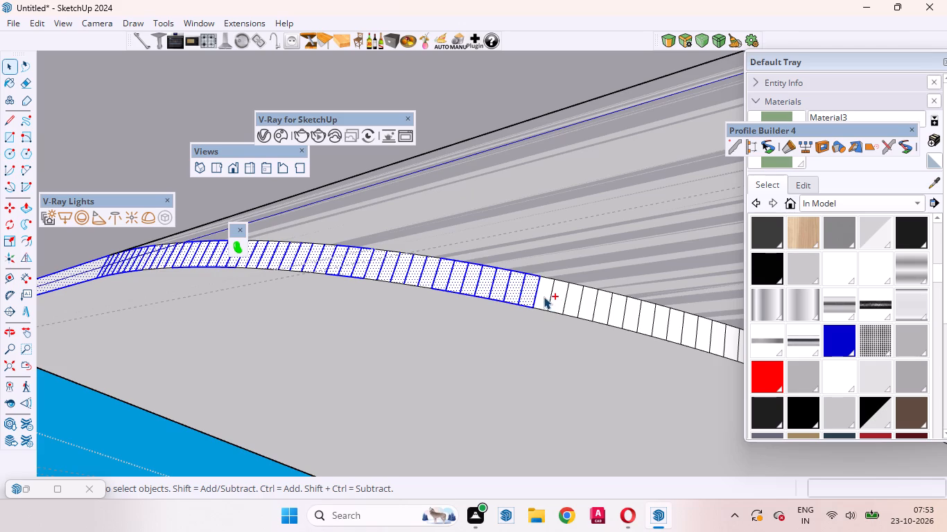
{"action": "double_click", "coordinate": [544, 296], "text": "ctrl"}
{"action": "double_click", "coordinate": [556, 299], "text": "ctrl"}
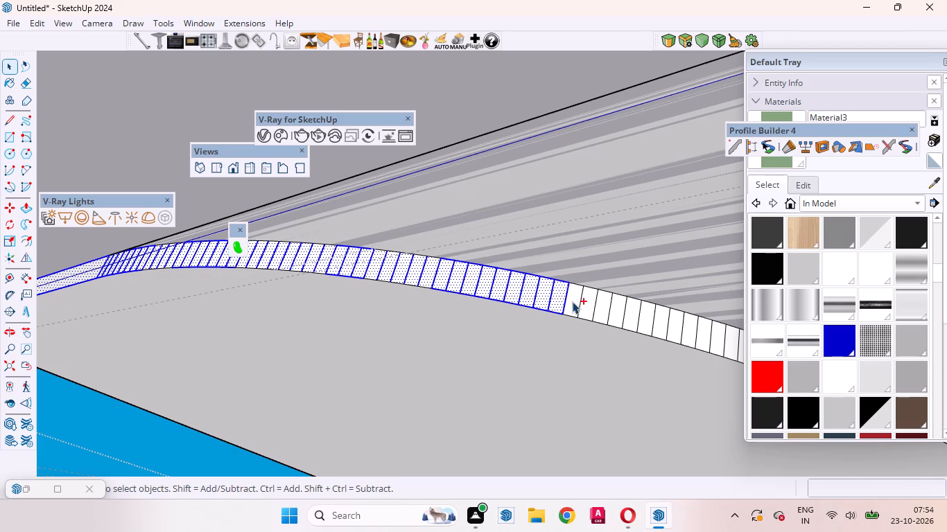
{"action": "double_click", "coordinate": [572, 301], "text": "ctrl"}
{"action": "double_click", "coordinate": [587, 304], "text": "ctrl"}
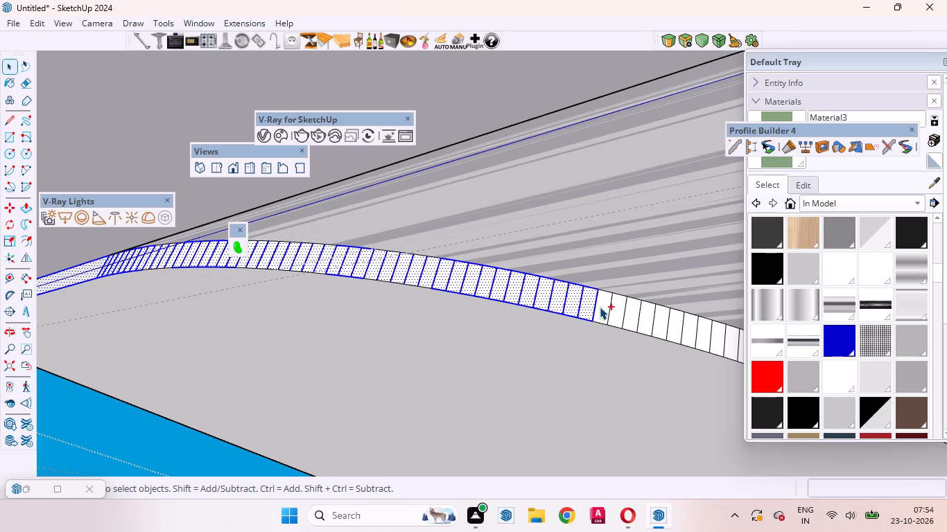
{"action": "double_click", "coordinate": [600, 307], "text": "ctrl"}
{"action": "double_click", "coordinate": [620, 312], "text": "ctrl"}
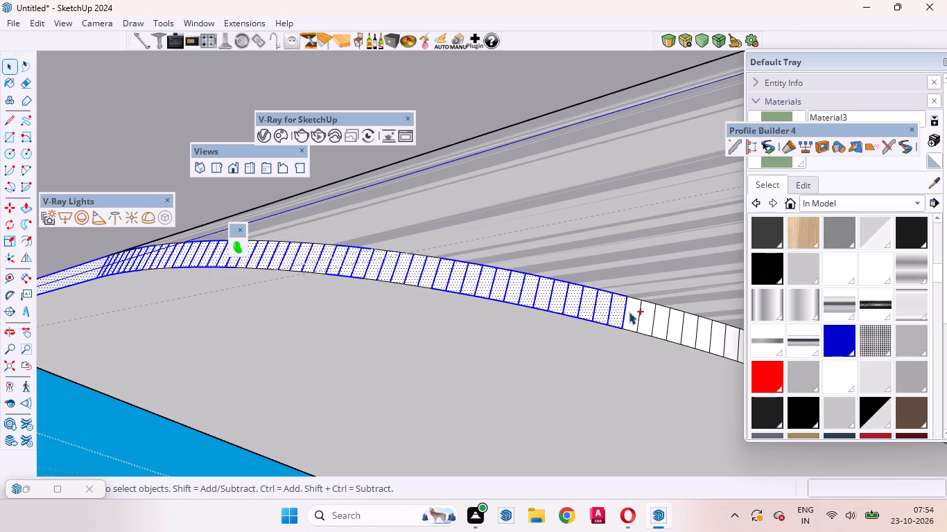
{"action": "left_click", "coordinate": [629, 312], "text": "ctrl"}
{"action": "left_click", "coordinate": [629, 312], "text": "ctrl"}
Add the cluster of very thin sliver facets further along the rounded bottom, plus the facets bordering it, to the selection.
{"action": "scroll", "coordinate": [326, 274], "scroll_direction": "down", "scroll_amount": 4, "text": "ctrl"}
{"action": "scroll", "coordinate": [237, 267], "scroll_direction": "down", "scroll_amount": 7, "text": "ctrl"}
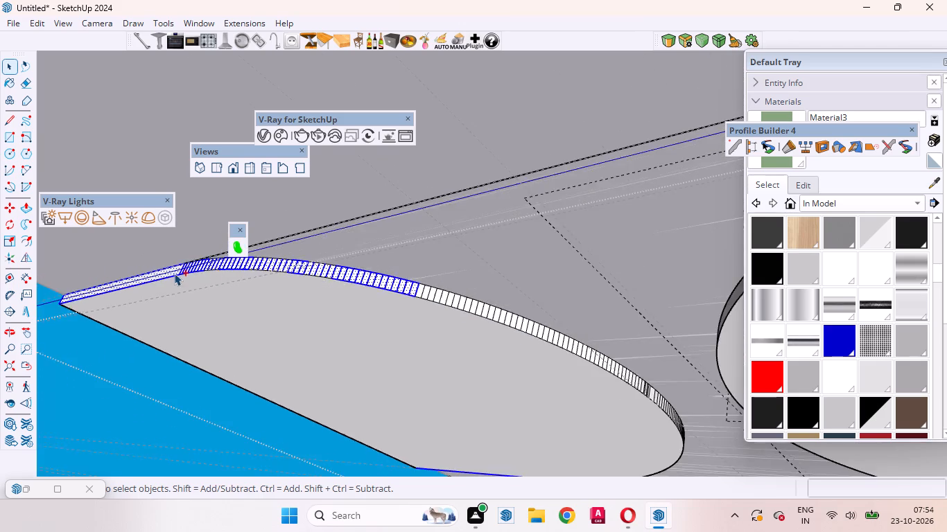
{"action": "scroll", "coordinate": [174, 273], "scroll_direction": "down", "scroll_amount": 2, "text": "ctrl"}
{"action": "scroll", "coordinate": [450, 357], "scroll_direction": "up", "scroll_amount": 15, "text": "ctrl"}
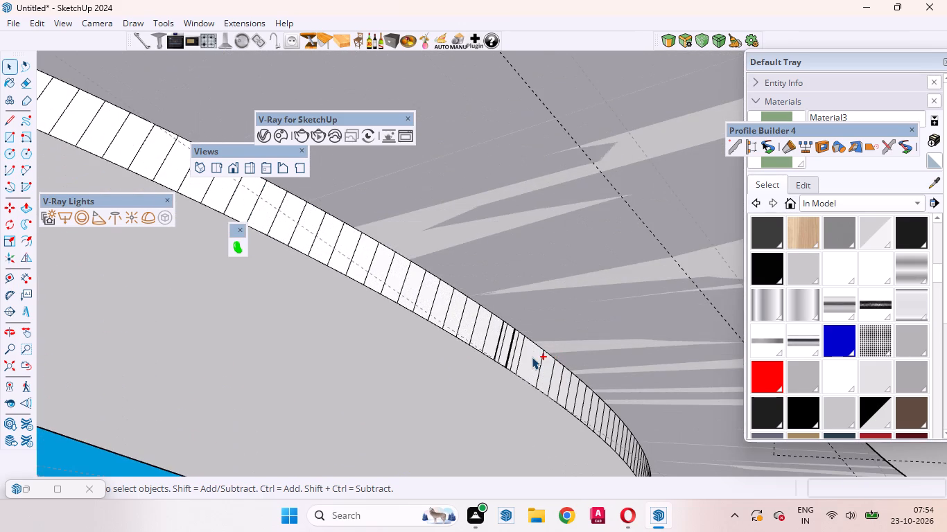
{"action": "double_click", "coordinate": [532, 357], "text": "ctrl"}
{"action": "scroll", "coordinate": [532, 357], "scroll_direction": "up", "scroll_amount": 10, "text": "ctrl"}
{"action": "double_click", "coordinate": [494, 344], "text": "ctrl"}
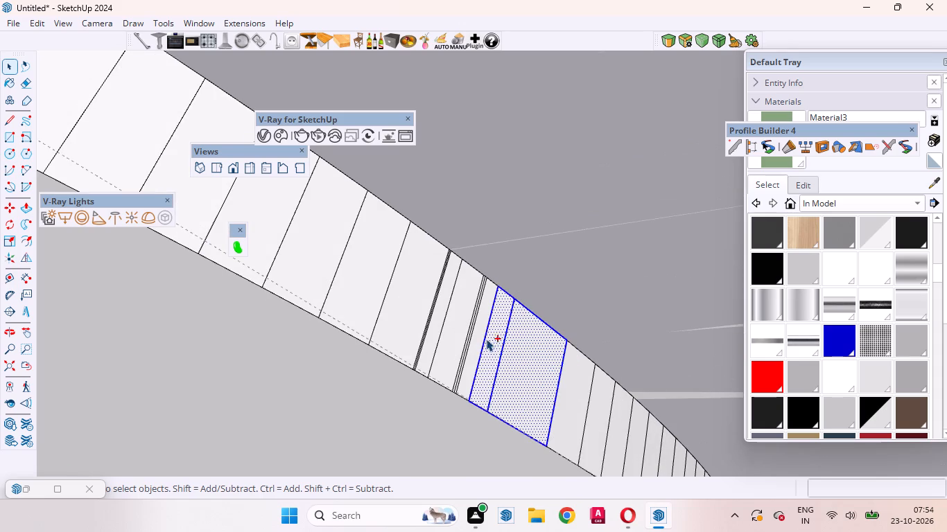
{"action": "double_click", "coordinate": [481, 337], "text": "ctrl"}
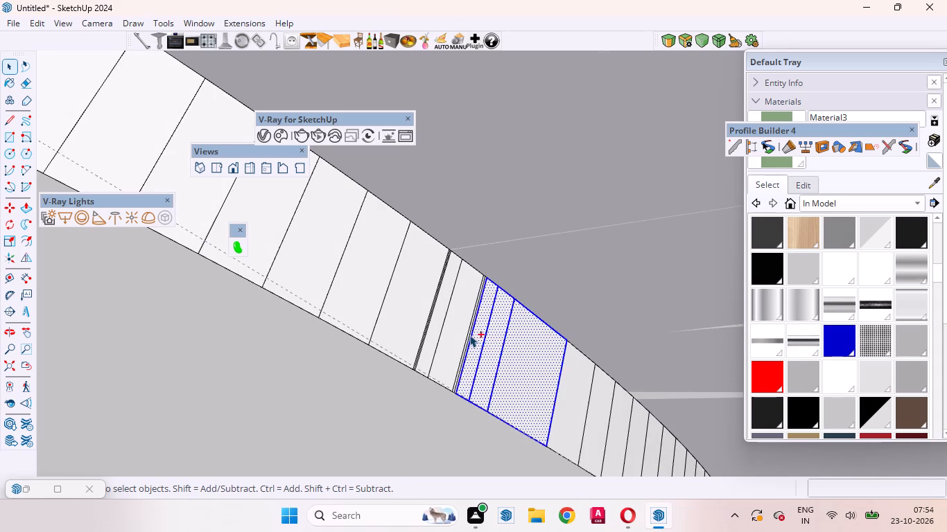
{"action": "double_click", "coordinate": [468, 334], "text": "ctrl"}
{"action": "double_click", "coordinate": [440, 321], "text": "ctrl"}
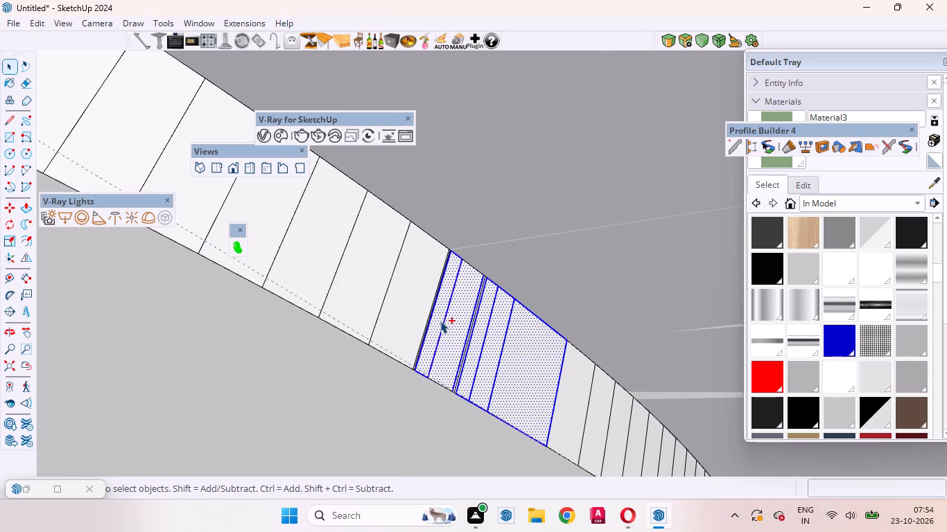
{"action": "double_click", "coordinate": [411, 307], "text": "ctrl"}
{"action": "double_click", "coordinate": [372, 293], "text": "ctrl"}
Extend the selection from the sliver cluster back toward the first selected run, filling in the skipped facets between.
{"action": "scroll", "coordinate": [510, 332], "scroll_direction": "down", "scroll_amount": 5, "text": "ctrl"}
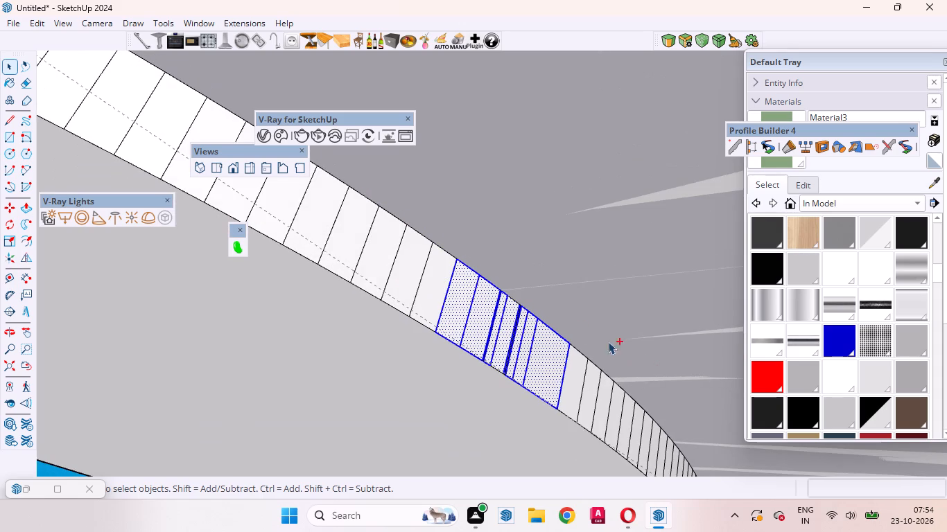
{"action": "double_click", "coordinate": [426, 290], "text": "ctrl"}
{"action": "double_click", "coordinate": [409, 285], "text": "ctrl"}
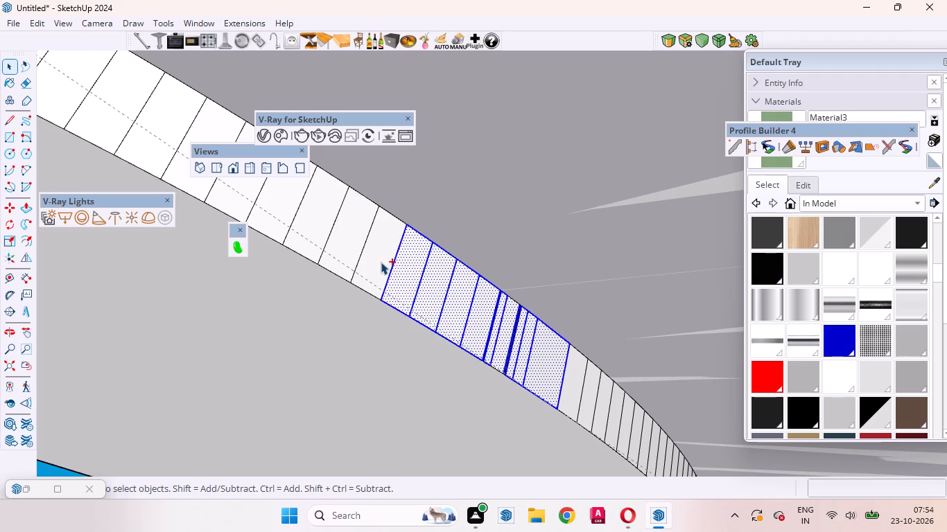
{"action": "double_click", "coordinate": [381, 262], "text": "ctrl"}
{"action": "scroll", "coordinate": [564, 334], "scroll_direction": "down", "scroll_amount": 10, "text": "ctrl"}
{"action": "scroll", "coordinate": [528, 312], "scroll_direction": "up", "scroll_amount": 4, "text": "ctrl"}
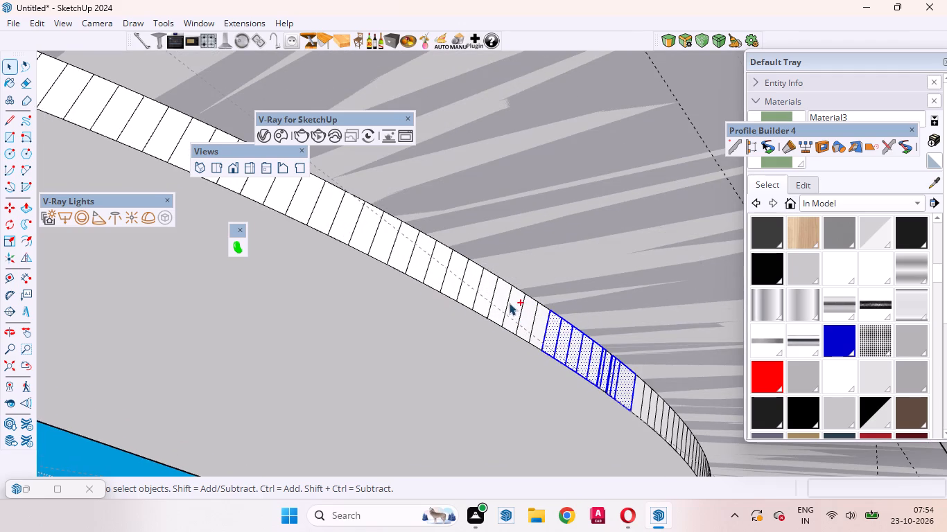
{"action": "double_click", "coordinate": [501, 301], "text": "ctrl"}
{"action": "double_click", "coordinate": [511, 307], "text": "ctrl"}
{"action": "double_click", "coordinate": [520, 313], "text": "ctrl"}
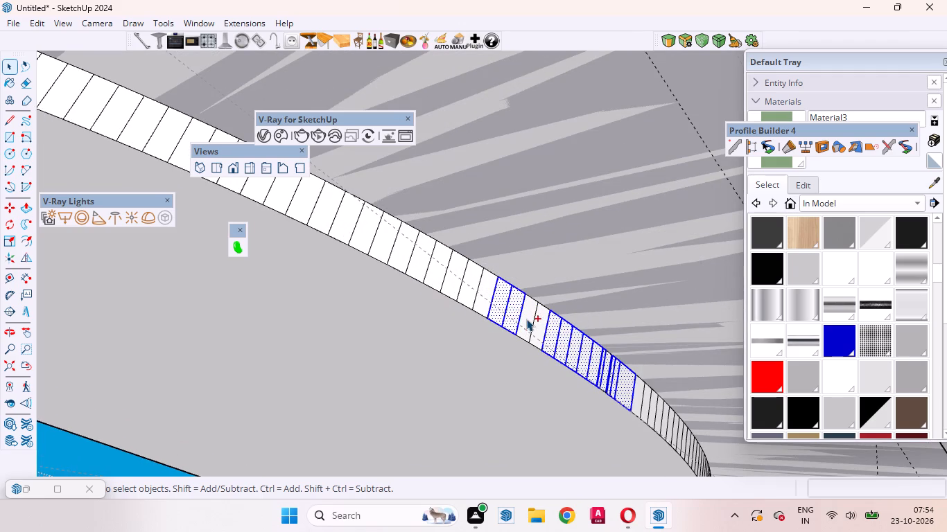
{"action": "double_click", "coordinate": [531, 322], "text": "ctrl"}
{"action": "double_click", "coordinate": [541, 327], "text": "ctrl"}
Keep adding edge facets back along the rounded bottom, including their bounding edges, to shorten the gap to the first selected run.
{"action": "double_click", "coordinate": [481, 296], "text": "ctrl"}
{"action": "double_click", "coordinate": [473, 293], "text": "ctrl"}
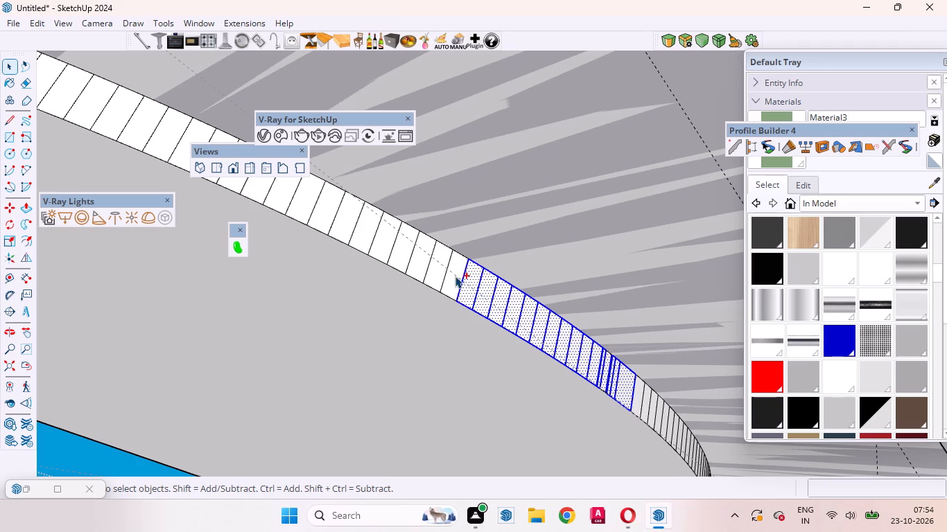
{"action": "double_click", "coordinate": [453, 273], "text": "ctrl"}
{"action": "double_click", "coordinate": [431, 268], "text": "ctrl"}
{"action": "double_click", "coordinate": [426, 265], "text": "ctrl"}
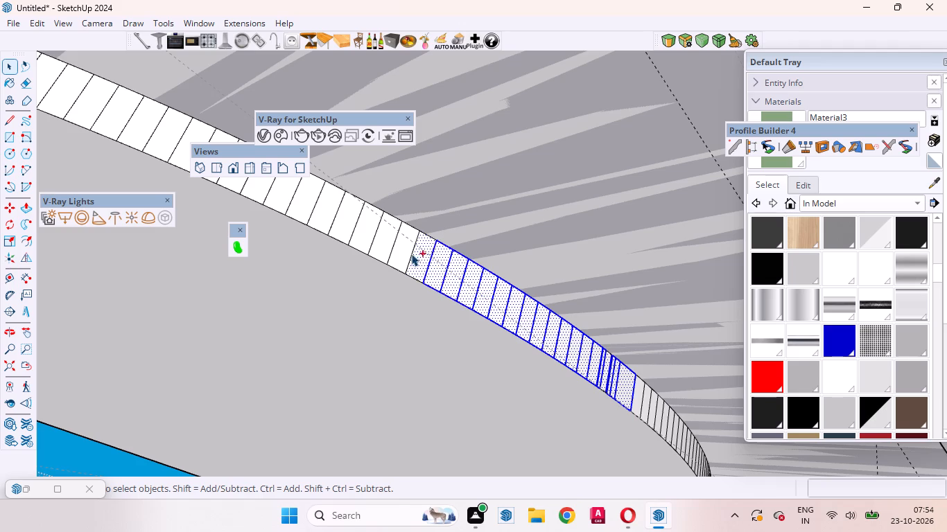
{"action": "double_click", "coordinate": [406, 249], "text": "ctrl"}
{"action": "left_click", "coordinate": [392, 240], "text": "ctrl"}
{"action": "left_click", "coordinate": [370, 231], "text": "ctrl"}
{"action": "left_click", "coordinate": [347, 222], "text": "ctrl"}
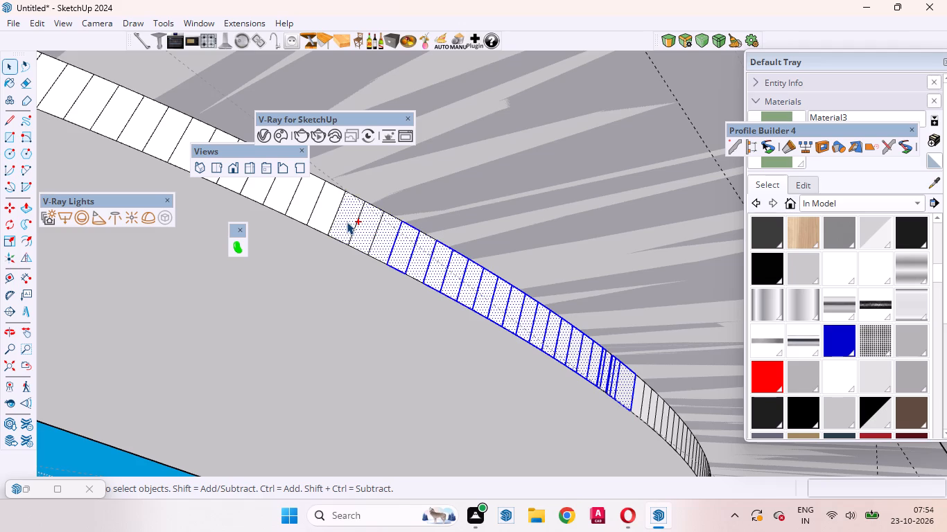
{"action": "double_click", "coordinate": [347, 221], "text": "ctrl"}
{"action": "double_click", "coordinate": [365, 228], "text": "ctrl"}
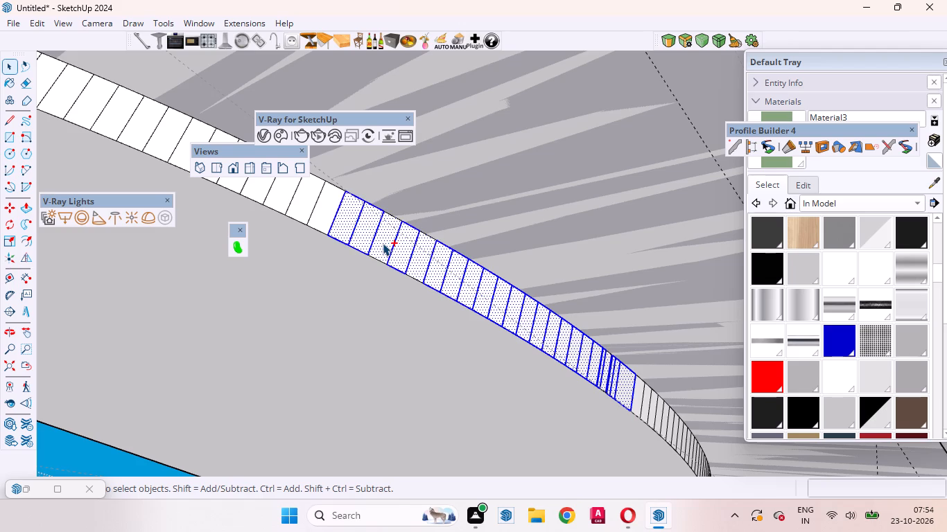
{"action": "double_click", "coordinate": [383, 243], "text": "ctrl"}
From the end of the first selected run, add consecutive edge facets along the upper panel's rounded bottom toward the sliver cluster.
{"action": "scroll", "coordinate": [525, 337], "scroll_direction": "down", "scroll_amount": 5, "text": "ctrl"}
{"action": "scroll", "coordinate": [573, 369], "scroll_direction": "down", "scroll_amount": 7, "text": "ctrl"}
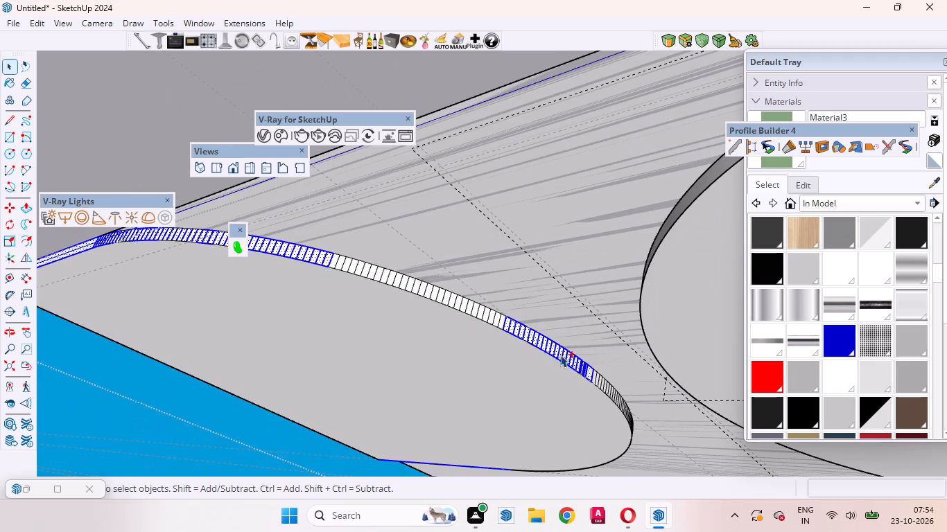
{"action": "scroll", "coordinate": [329, 264], "scroll_direction": "up", "scroll_amount": 9, "text": "ctrl"}
{"action": "double_click", "coordinate": [331, 262], "text": "ctrl"}
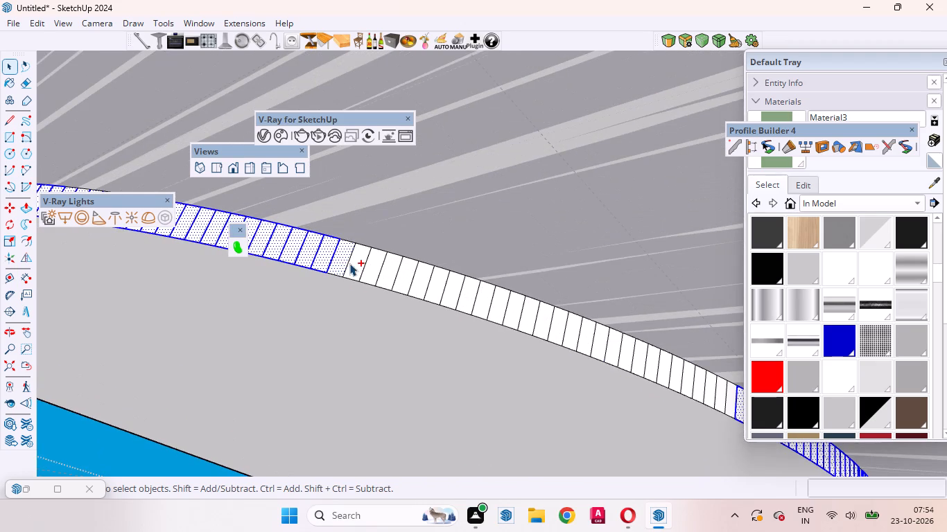
{"action": "double_click", "coordinate": [342, 259], "text": "ctrl"}
{"action": "double_click", "coordinate": [356, 266], "text": "ctrl"}
{"action": "double_click", "coordinate": [374, 271], "text": "ctrl"}
{"action": "double_click", "coordinate": [391, 277], "text": "ctrl"}
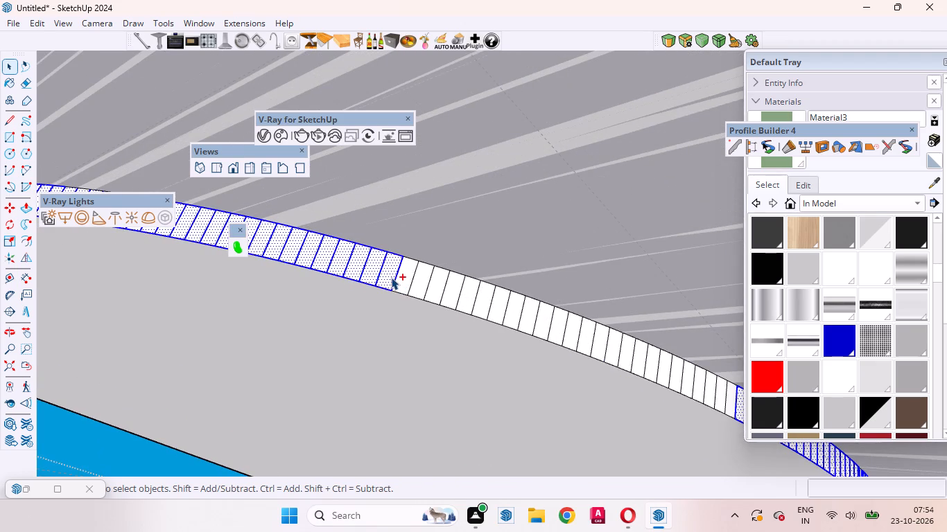
{"action": "double_click", "coordinate": [398, 280], "text": "ctrl"}
{"action": "double_click", "coordinate": [419, 281], "text": "ctrl"}
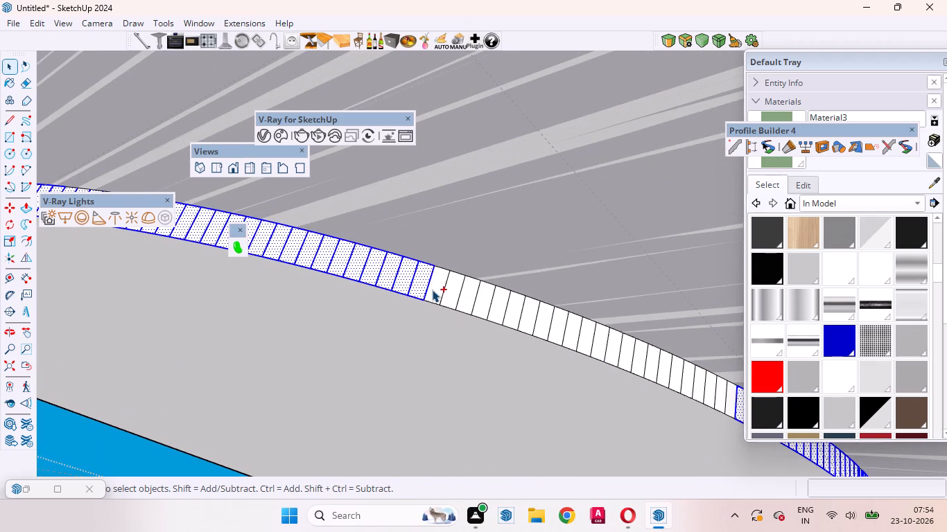
{"action": "double_click", "coordinate": [432, 290], "text": "ctrl"}
{"action": "double_click", "coordinate": [452, 298], "text": "ctrl"}
{"action": "double_click", "coordinate": [462, 298], "text": "ctrl"}
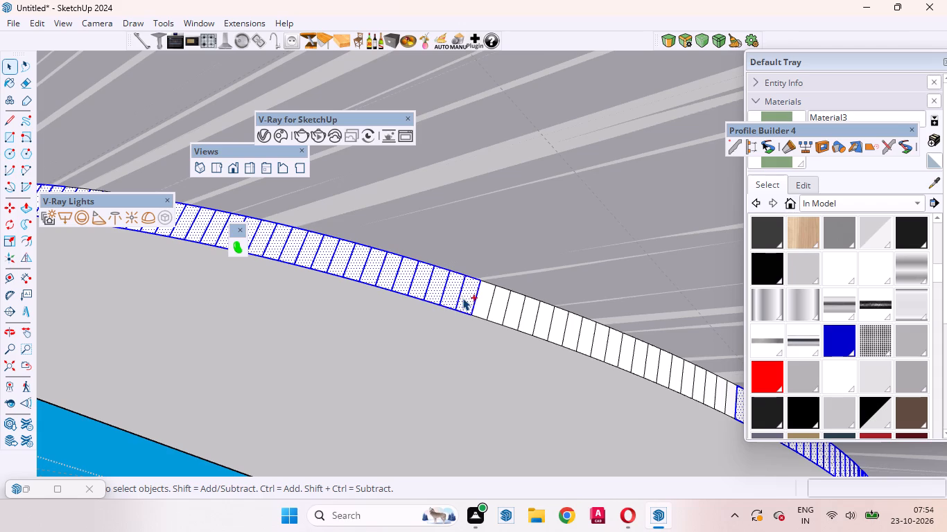
Continue adding consecutive facets with their bounding edges, working from the first run across the middle of the remaining gap.
{"action": "double_click", "coordinate": [486, 304], "text": "ctrl"}
{"action": "double_click", "coordinate": [496, 305], "text": "ctrl"}
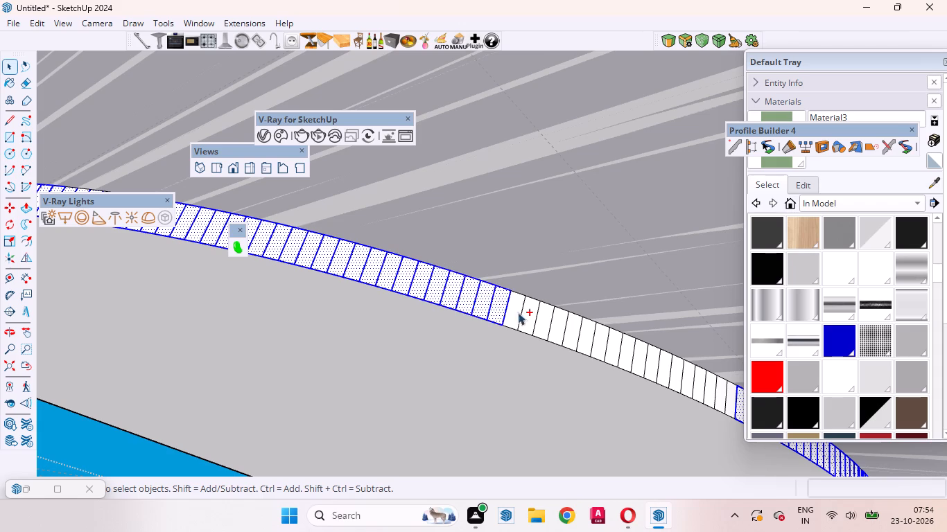
{"action": "double_click", "coordinate": [512, 308], "text": "ctrl"}
{"action": "left_click", "coordinate": [524, 315], "text": "ctrl"}
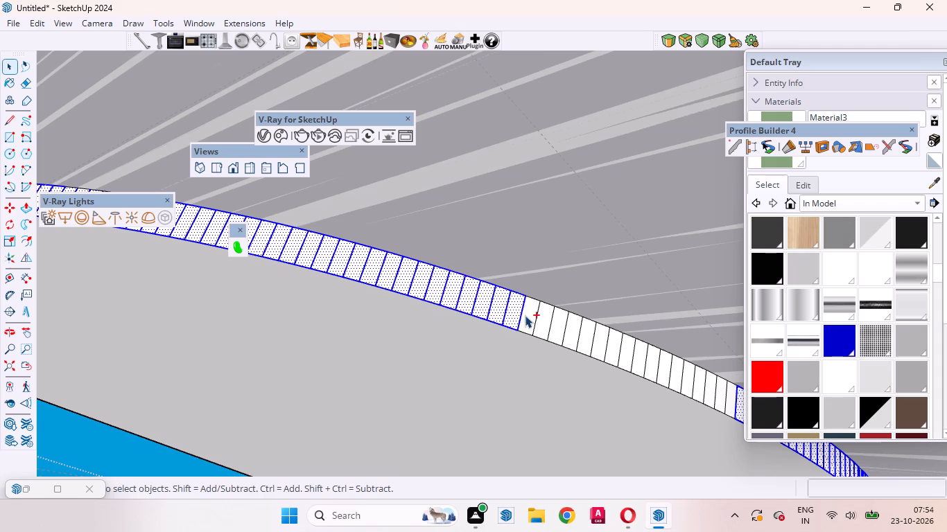
{"action": "left_click", "coordinate": [525, 315], "text": "ctrl"}
{"action": "double_click", "coordinate": [544, 325], "text": "ctrl"}
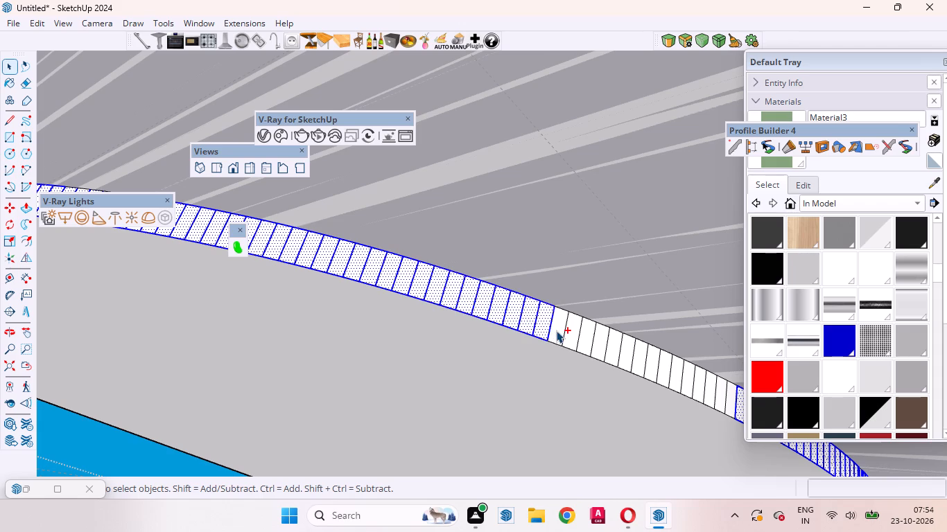
{"action": "double_click", "coordinate": [556, 330], "text": "ctrl"}
{"action": "double_click", "coordinate": [571, 334], "text": "ctrl"}
{"action": "double_click", "coordinate": [585, 338], "text": "ctrl"}
Select the last facets in the gap so the first run and the sliver-cluster run form one continuous selection.
{"action": "scroll", "coordinate": [371, 300], "scroll_direction": "down", "scroll_amount": 8, "text": "ctrl"}
{"action": "scroll", "coordinate": [501, 321], "scroll_direction": "up", "scroll_amount": 6, "text": "ctrl"}
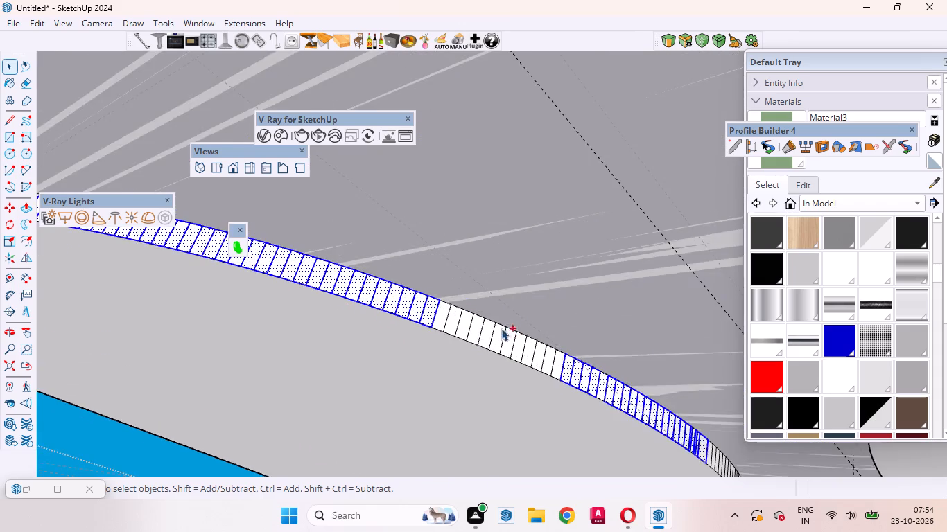
{"action": "scroll", "coordinate": [501, 328], "scroll_direction": "up", "scroll_amount": 3, "text": "ctrl"}
{"action": "double_click", "coordinate": [406, 317], "text": "ctrl"}
{"action": "double_click", "coordinate": [423, 318], "text": "ctrl"}
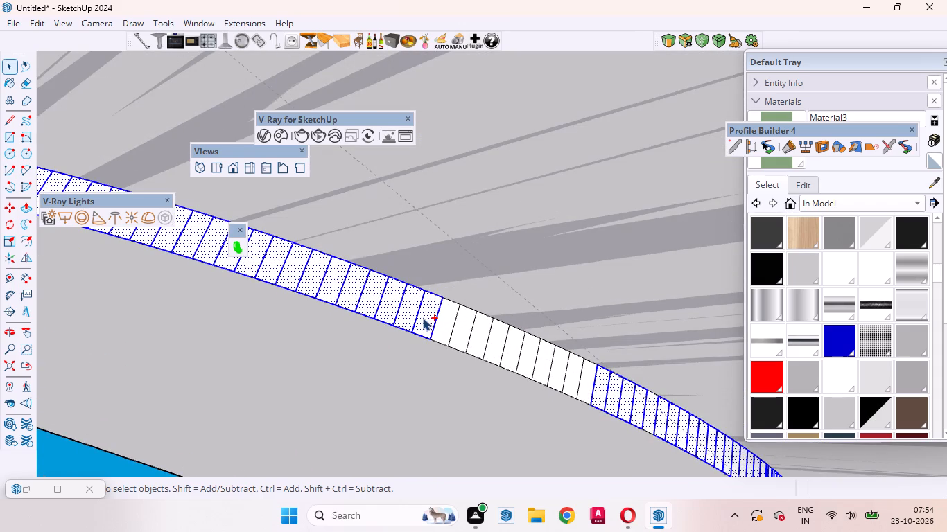
{"action": "double_click", "coordinate": [449, 328], "text": "ctrl"}
{"action": "double_click", "coordinate": [465, 334], "text": "ctrl"}
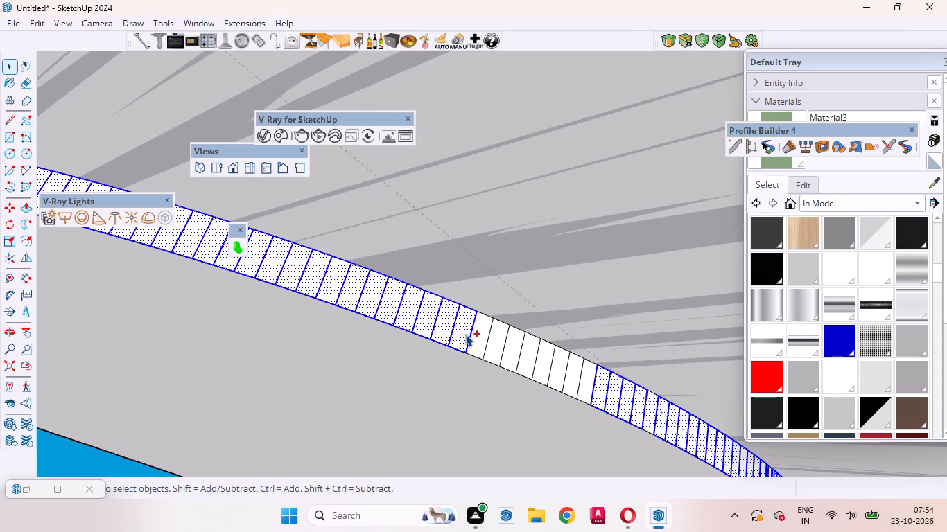
{"action": "double_click", "coordinate": [476, 340], "text": "ctrl"}
{"action": "double_click", "coordinate": [496, 345], "text": "ctrl"}
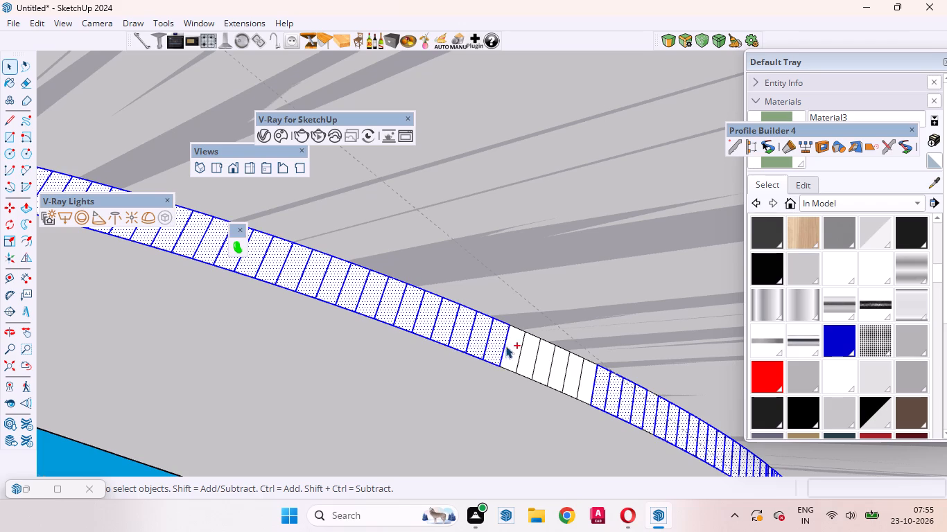
{"action": "double_click", "coordinate": [515, 348], "text": "ctrl"}
{"action": "double_click", "coordinate": [531, 356], "text": "ctrl"}
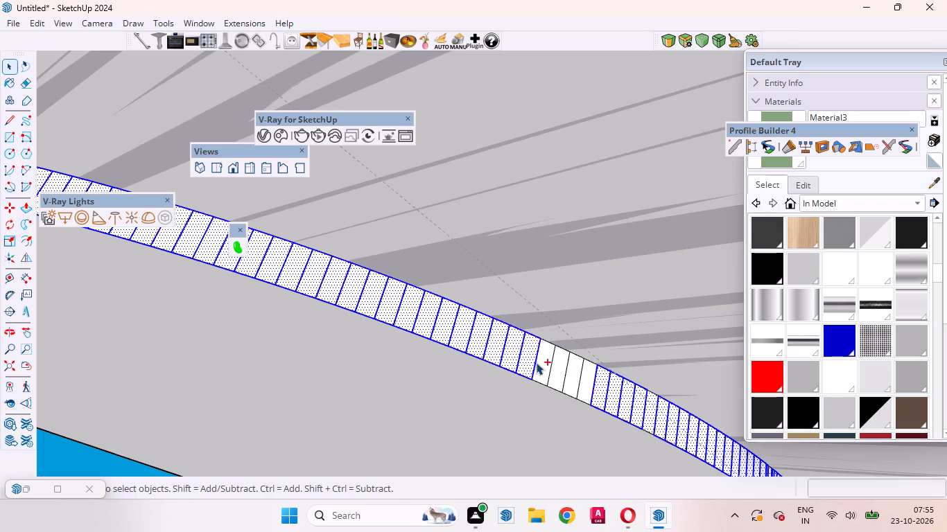
{"action": "double_click", "coordinate": [541, 366], "text": "ctrl"}
{"action": "double_click", "coordinate": [559, 371], "text": "ctrl"}
{"action": "double_click", "coordinate": [574, 379], "text": "ctrl"}
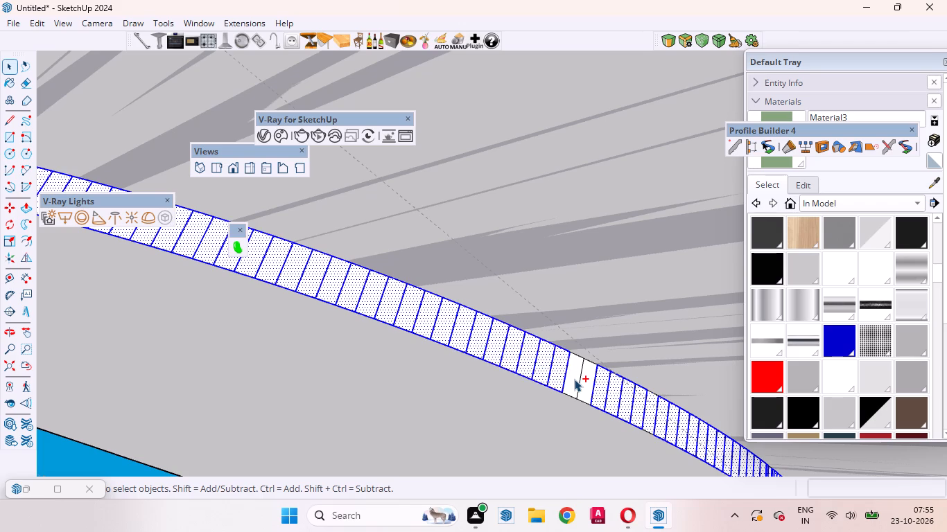
{"action": "double_click", "coordinate": [586, 387], "text": "ctrl"}
Add the two edge facets just past the sliver cluster, toward the tight end of the curve, to the selection.
{"action": "scroll", "coordinate": [461, 339], "scroll_direction": "down", "scroll_amount": 9, "text": "ctrl"}
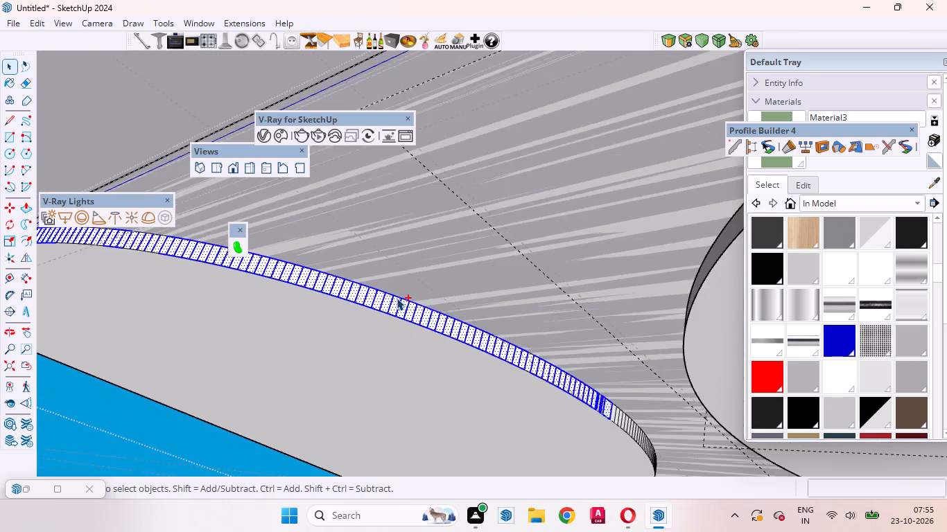
{"action": "scroll", "coordinate": [397, 298], "scroll_direction": "down", "scroll_amount": 5, "text": "ctrl"}
{"action": "scroll", "coordinate": [507, 371], "scroll_direction": "up", "scroll_amount": 15, "text": "ctrl"}
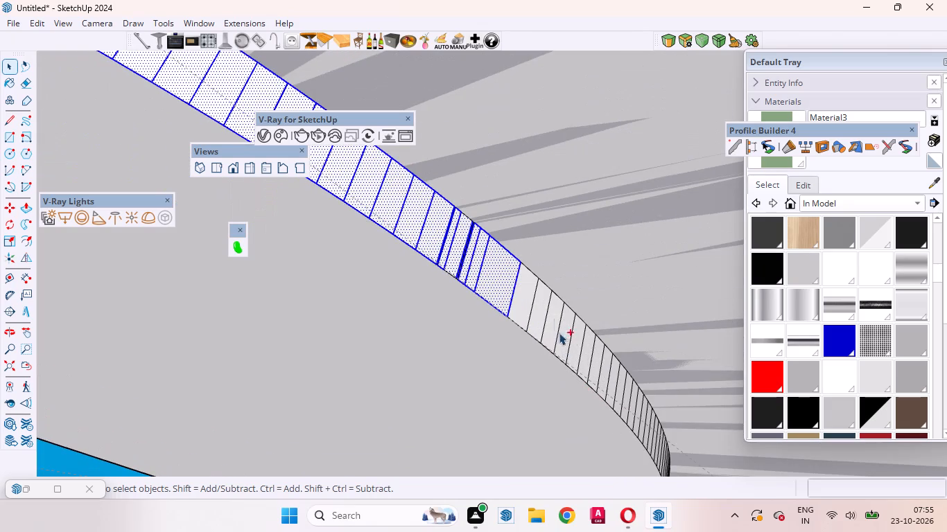
{"action": "double_click", "coordinate": [524, 303], "text": "ctrl"}
{"action": "double_click", "coordinate": [539, 314], "text": "ctrl"}
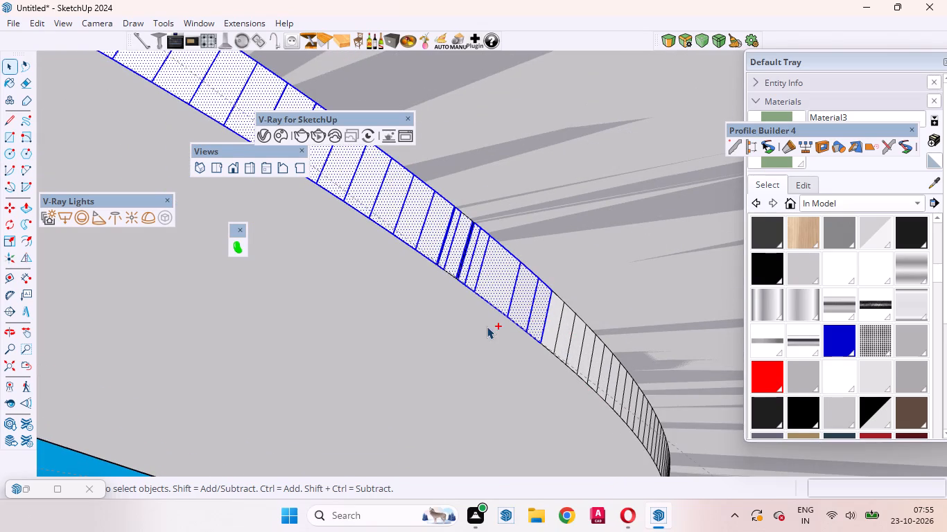
Extend the selection facet by facet from beyond the sliver cluster toward the narrowing facets of the tight curve.
{"action": "scroll", "coordinate": [454, 330], "scroll_direction": "down", "scroll_amount": 16, "text": "ctrl"}
{"action": "scroll", "coordinate": [555, 383], "scroll_direction": "up", "scroll_amount": 8, "text": "ctrl"}
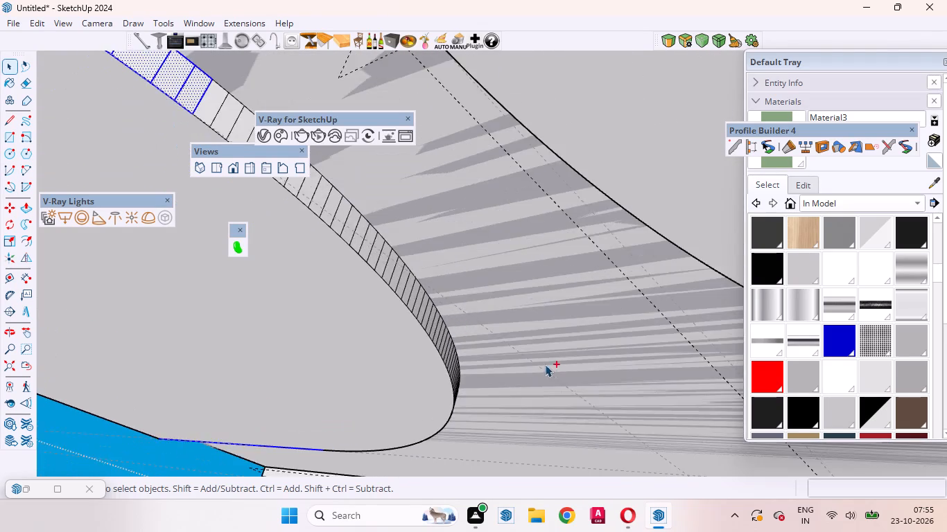
{"action": "scroll", "coordinate": [556, 366], "scroll_direction": "down", "scroll_amount": 6, "text": "ctrl"}
{"action": "scroll", "coordinate": [419, 260], "scroll_direction": "up", "scroll_amount": 10, "text": "ctrl"}
{"action": "double_click", "coordinate": [391, 244], "text": "ctrl"}
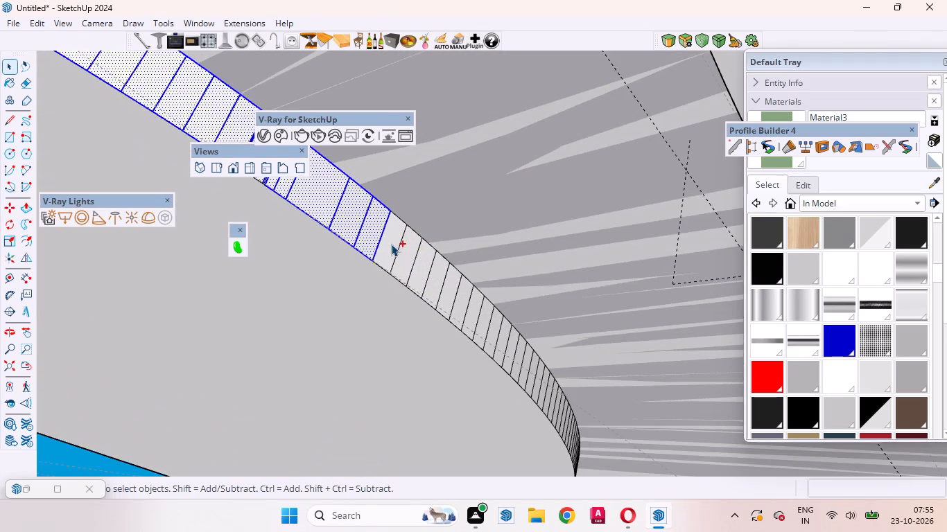
{"action": "double_click", "coordinate": [407, 249], "text": "ctrl"}
{"action": "double_click", "coordinate": [419, 265], "text": "ctrl"}
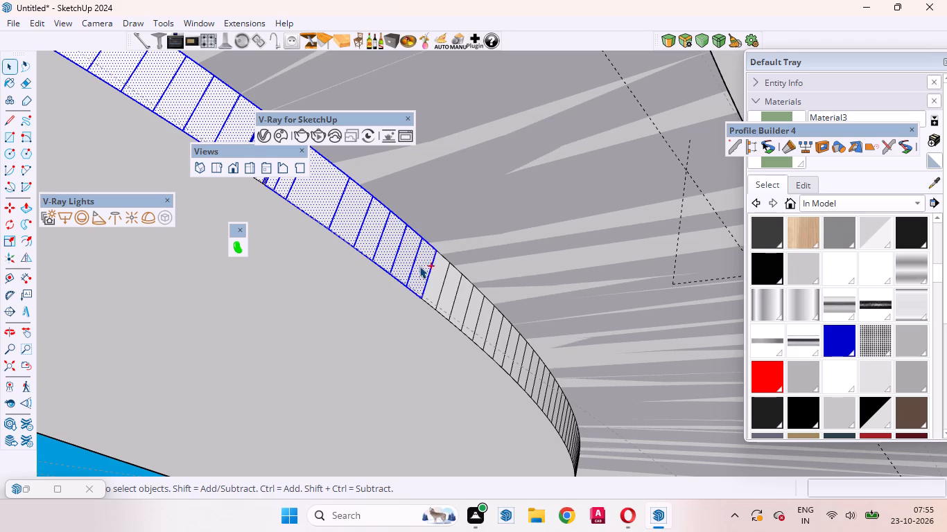
{"action": "double_click", "coordinate": [440, 283], "text": "ctrl"}
{"action": "double_click", "coordinate": [452, 293], "text": "ctrl"}
{"action": "double_click", "coordinate": [466, 303], "text": "ctrl"}
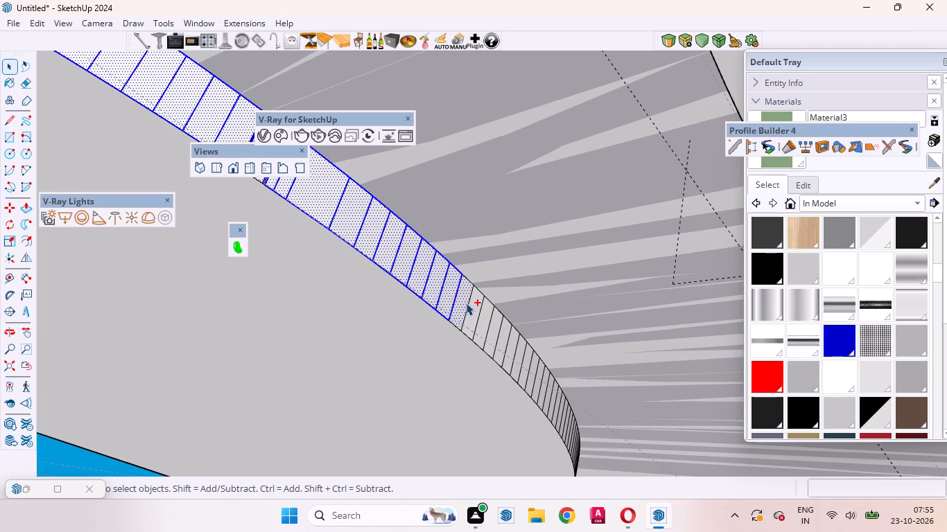
{"action": "double_click", "coordinate": [477, 315], "text": "ctrl"}
{"action": "left_click", "coordinate": [489, 333], "text": "ctrl"}
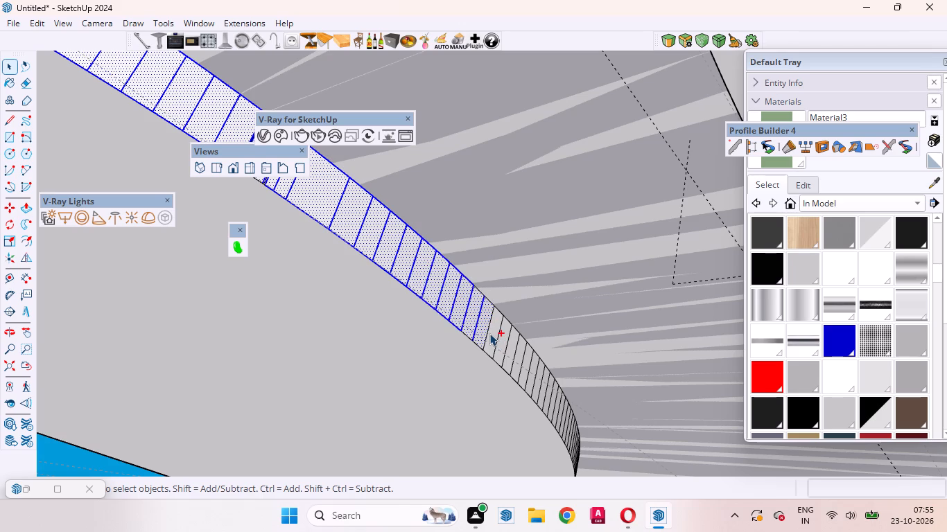
{"action": "left_click", "coordinate": [489, 333], "text": "ctrl"}
{"action": "double_click", "coordinate": [501, 340], "text": "ctrl"}
Add the next narrowing facets around the tight end of the panel's curved edge, including their bounding edges.
{"action": "scroll", "coordinate": [478, 328], "scroll_direction": "down", "scroll_amount": 5, "text": "ctrl"}
{"action": "scroll", "coordinate": [453, 265], "scroll_direction": "down", "scroll_amount": 4, "text": "ctrl"}
{"action": "scroll", "coordinate": [507, 347], "scroll_direction": "up", "scroll_amount": 10, "text": "ctrl"}
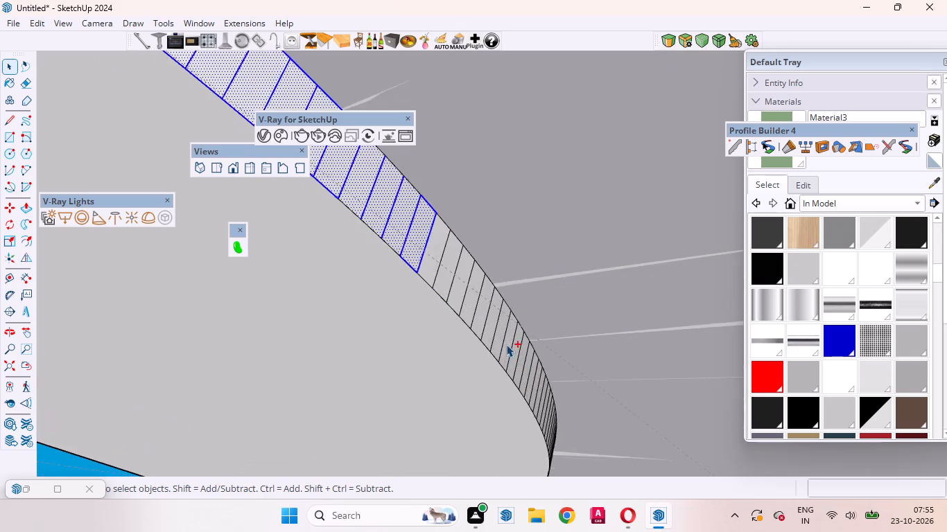
{"action": "scroll", "coordinate": [506, 344], "scroll_direction": "up", "scroll_amount": 5, "text": "ctrl"}
{"action": "double_click", "coordinate": [372, 211], "text": "ctrl"}
{"action": "double_click", "coordinate": [389, 218], "text": "ctrl"}
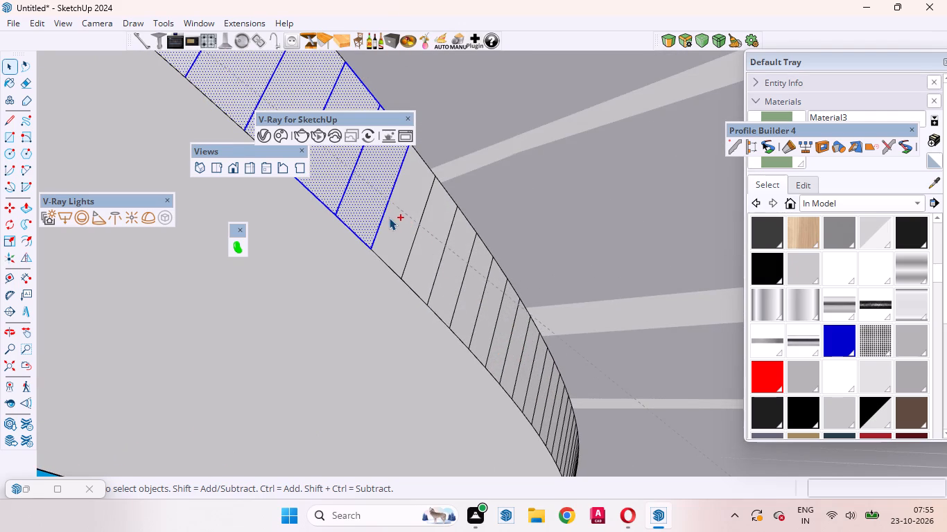
{"action": "double_click", "coordinate": [419, 238], "text": "ctrl"}
{"action": "double_click", "coordinate": [446, 267], "text": "ctrl"}
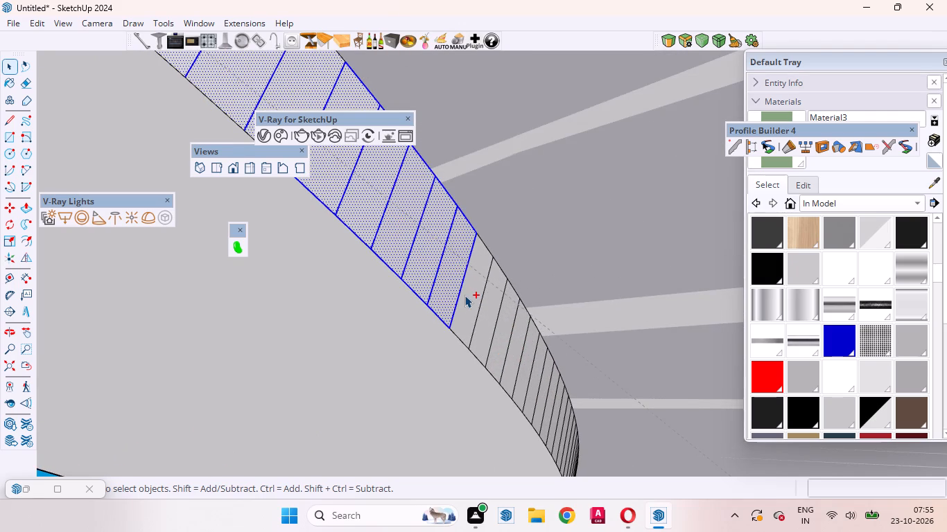
{"action": "double_click", "coordinate": [464, 295], "text": "ctrl"}
{"action": "double_click", "coordinate": [485, 320], "text": "ctrl"}
{"action": "double_click", "coordinate": [505, 345], "text": "ctrl"}
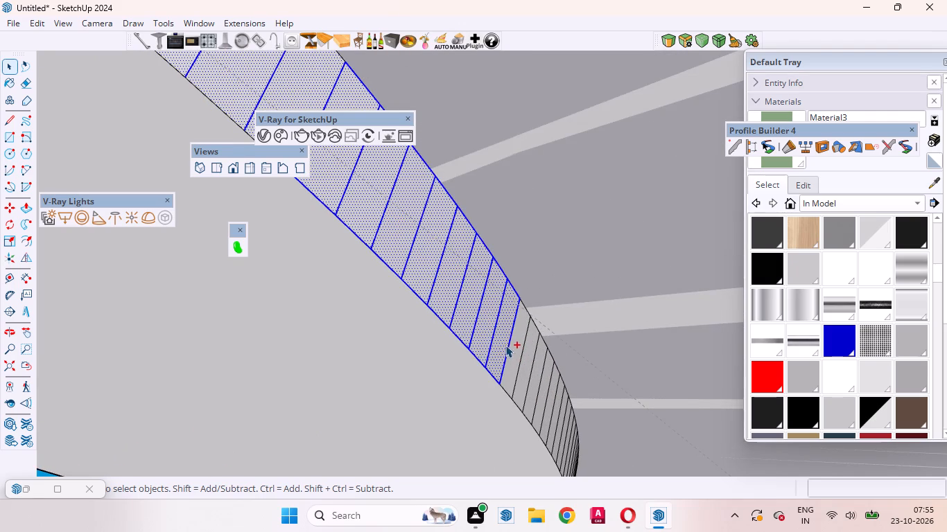
{"action": "left_click", "coordinate": [513, 353], "text": "ctrl"}
{"action": "left_click", "coordinate": [513, 353], "text": "ctrl"}
{"action": "left_click", "coordinate": [523, 368], "text": "ctrl"}
{"action": "left_click", "coordinate": [523, 368], "text": "ctrl"}
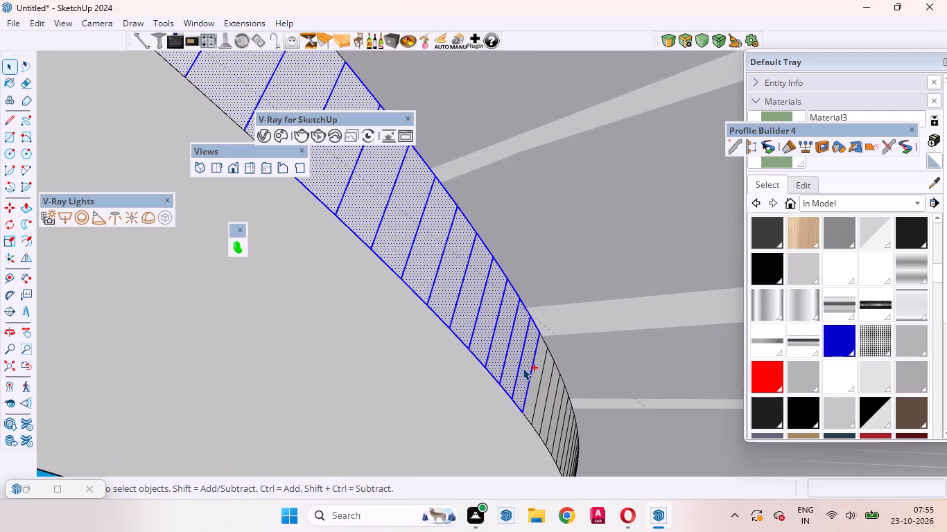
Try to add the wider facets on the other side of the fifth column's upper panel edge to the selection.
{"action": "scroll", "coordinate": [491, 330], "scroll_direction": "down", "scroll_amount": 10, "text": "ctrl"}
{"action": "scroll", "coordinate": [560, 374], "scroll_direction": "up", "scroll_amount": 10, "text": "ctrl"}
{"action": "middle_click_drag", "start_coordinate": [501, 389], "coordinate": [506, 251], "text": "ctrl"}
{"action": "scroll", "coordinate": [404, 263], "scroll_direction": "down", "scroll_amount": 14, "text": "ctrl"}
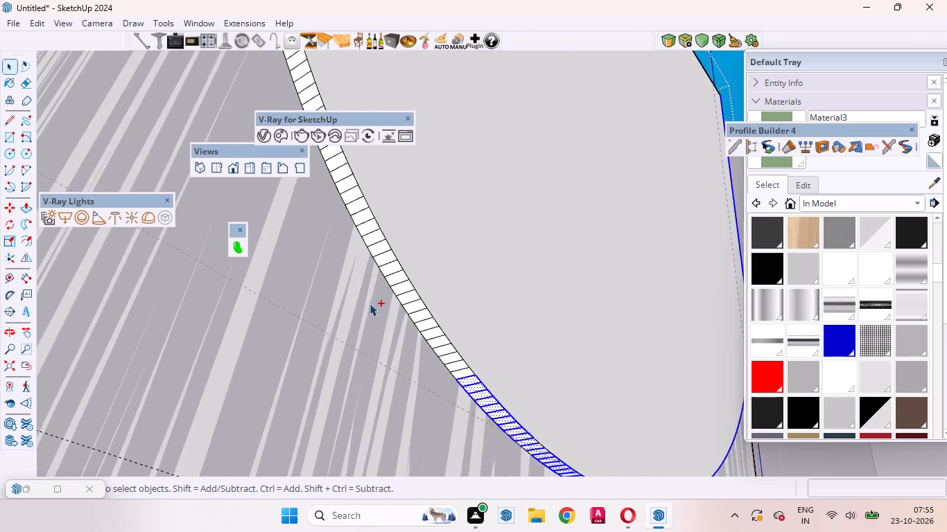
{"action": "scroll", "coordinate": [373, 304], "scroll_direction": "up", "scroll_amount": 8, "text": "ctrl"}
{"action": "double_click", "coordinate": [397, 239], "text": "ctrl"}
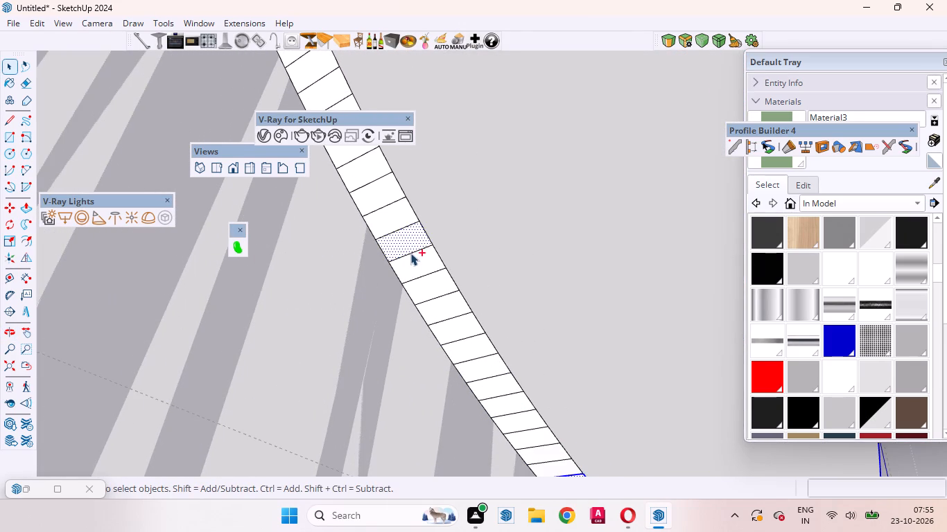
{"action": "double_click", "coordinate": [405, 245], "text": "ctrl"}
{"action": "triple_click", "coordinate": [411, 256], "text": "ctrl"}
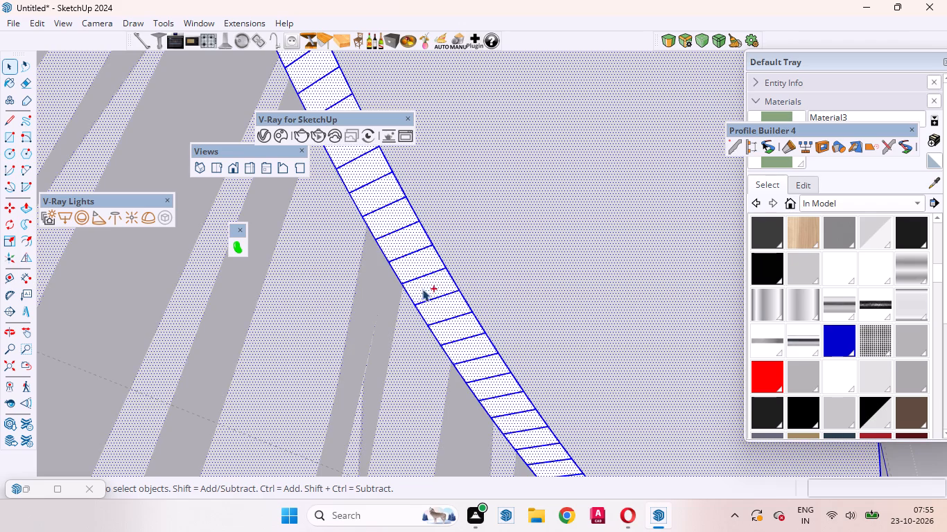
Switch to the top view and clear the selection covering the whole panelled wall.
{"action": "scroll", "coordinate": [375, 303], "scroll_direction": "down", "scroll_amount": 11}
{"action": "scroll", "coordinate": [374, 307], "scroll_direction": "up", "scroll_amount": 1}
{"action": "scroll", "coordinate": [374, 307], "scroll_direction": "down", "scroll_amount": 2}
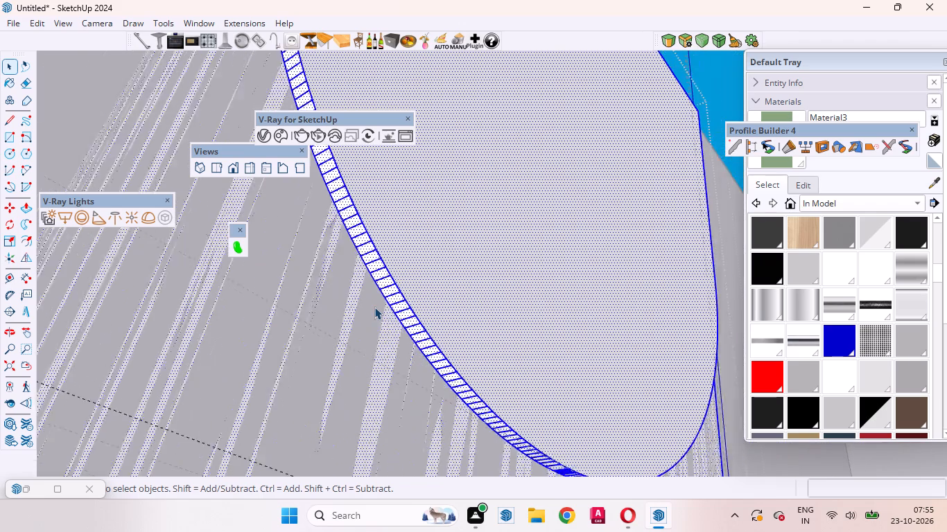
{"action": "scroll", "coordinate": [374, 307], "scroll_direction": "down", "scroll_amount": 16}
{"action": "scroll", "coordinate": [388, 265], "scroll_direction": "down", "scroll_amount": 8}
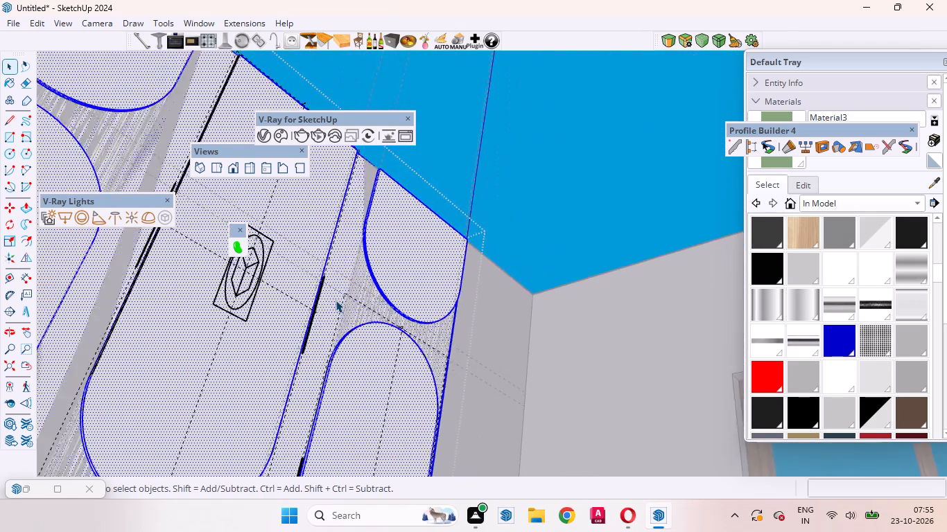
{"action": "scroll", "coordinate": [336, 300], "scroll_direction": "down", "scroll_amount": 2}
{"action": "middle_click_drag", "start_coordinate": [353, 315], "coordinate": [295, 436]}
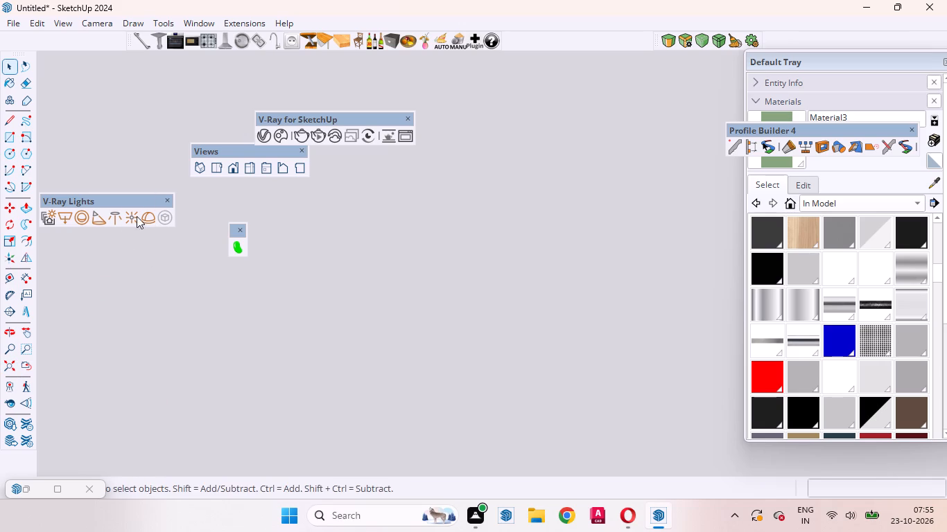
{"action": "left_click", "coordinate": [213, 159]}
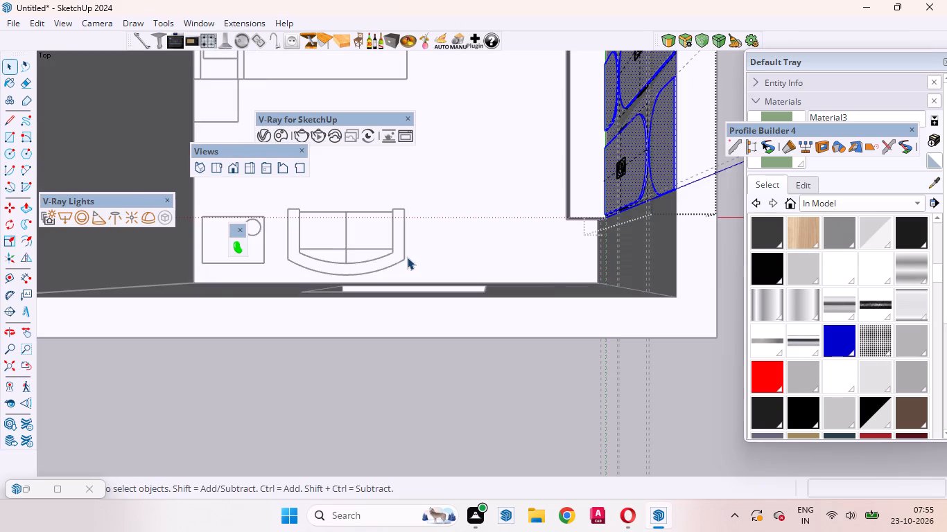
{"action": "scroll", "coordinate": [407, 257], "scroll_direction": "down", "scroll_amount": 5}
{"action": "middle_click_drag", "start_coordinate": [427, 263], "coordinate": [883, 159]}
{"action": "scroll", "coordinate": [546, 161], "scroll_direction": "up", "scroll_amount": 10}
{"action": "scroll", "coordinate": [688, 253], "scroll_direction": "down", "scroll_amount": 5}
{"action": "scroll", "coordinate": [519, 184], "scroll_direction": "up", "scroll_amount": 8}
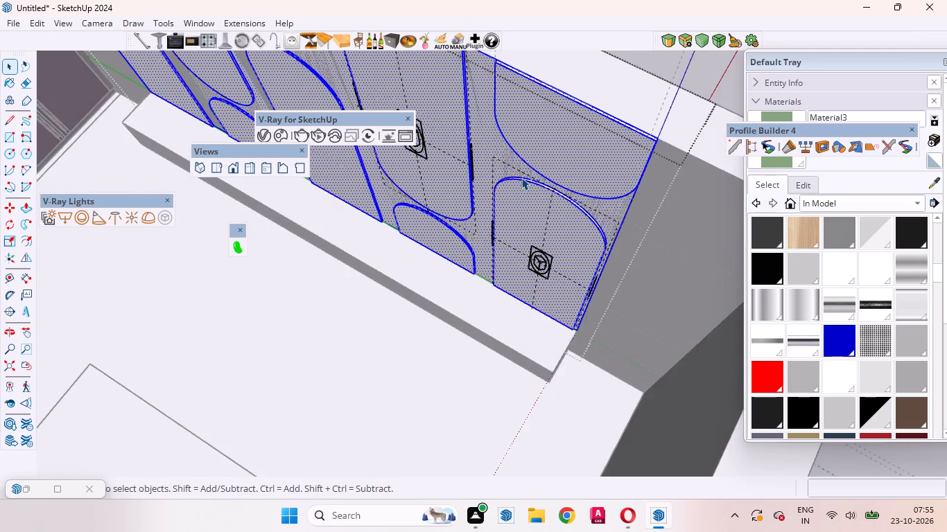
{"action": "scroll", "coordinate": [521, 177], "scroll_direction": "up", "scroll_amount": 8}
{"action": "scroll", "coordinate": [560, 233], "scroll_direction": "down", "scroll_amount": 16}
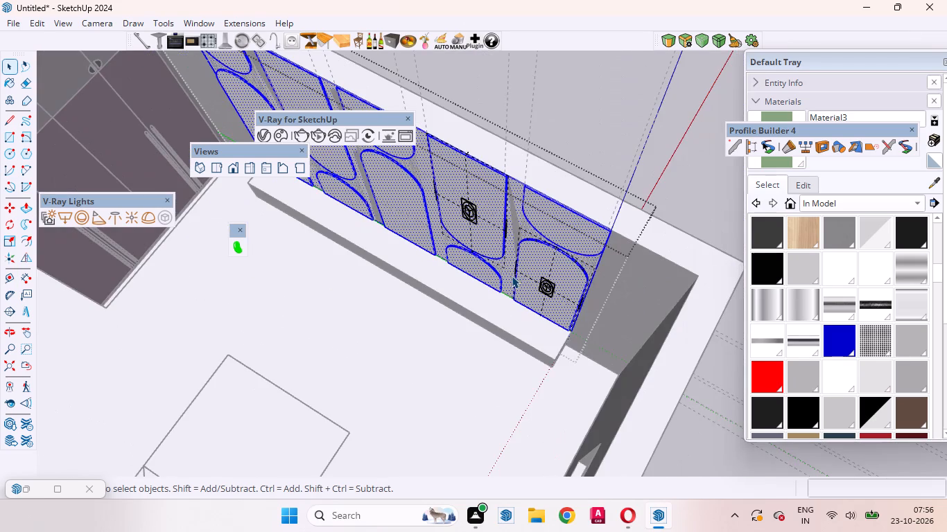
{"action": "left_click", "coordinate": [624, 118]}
Select only the curved edge face of the small lower arch in the fourth column, with its bounding edges.
{"action": "scroll", "coordinate": [561, 219], "scroll_direction": "up", "scroll_amount": 16}
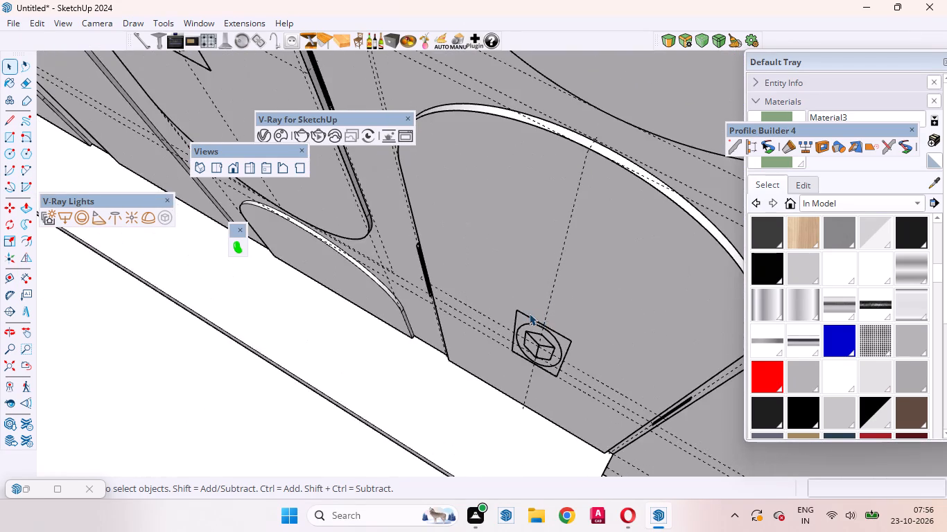
{"action": "middle_click_drag", "start_coordinate": [531, 313], "coordinate": [675, 254]}
{"action": "scroll", "coordinate": [577, 281], "scroll_direction": "down", "scroll_amount": 12}
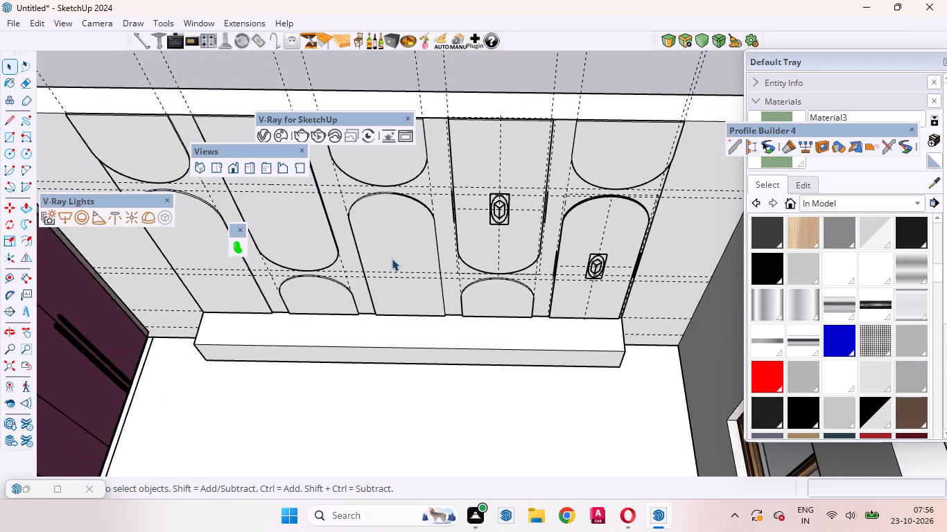
{"action": "scroll", "coordinate": [392, 258], "scroll_direction": "up", "scroll_amount": 20}
{"action": "scroll", "coordinate": [392, 258], "scroll_direction": "up", "scroll_amount": 2}
{"action": "left_click", "coordinate": [553, 296]}
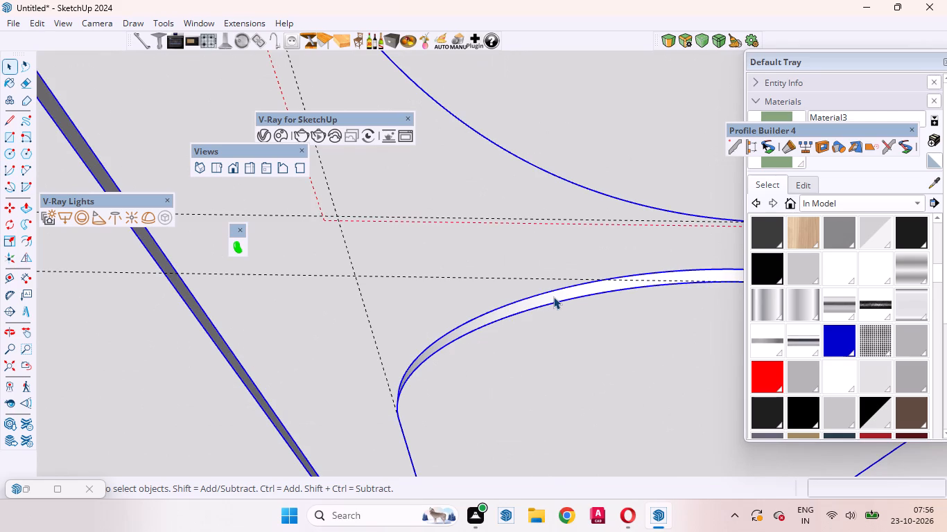
{"action": "double_click", "coordinate": [553, 296]}
{"action": "left_click", "coordinate": [553, 296]}
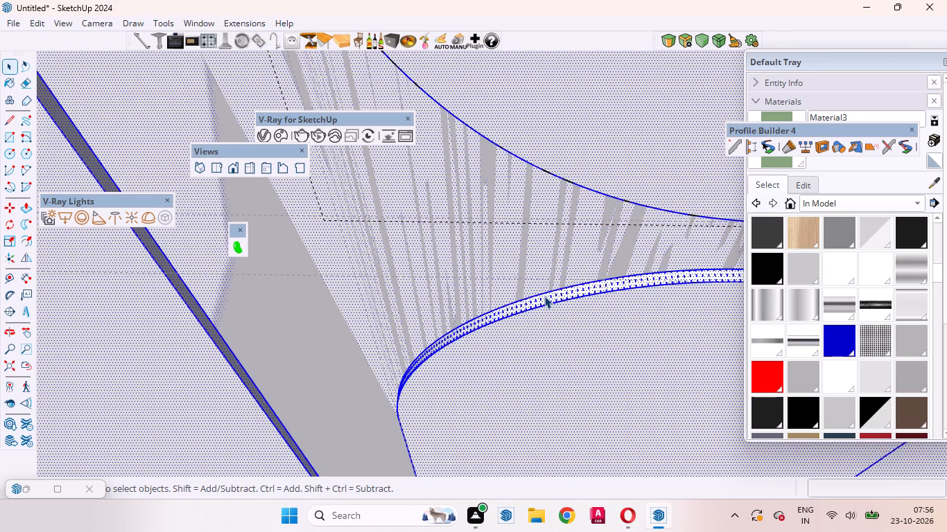
{"action": "double_click", "coordinate": [544, 296]}
Add the straight edge faces on both sides of the fourth column's small lower arch to the selection.
{"action": "scroll", "coordinate": [491, 300], "scroll_direction": "down", "scroll_amount": 11}
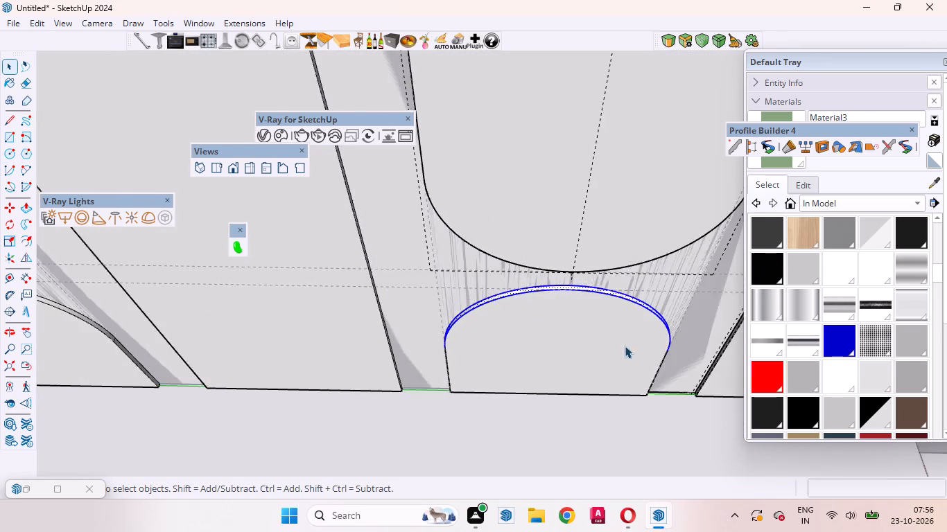
{"action": "scroll", "coordinate": [636, 352], "scroll_direction": "up", "scroll_amount": 5}
{"action": "middle_click_drag", "start_coordinate": [675, 376], "coordinate": [438, 296], "text": "ctrl"}
{"action": "scroll", "coordinate": [468, 242], "scroll_direction": "up", "scroll_amount": 4, "text": "ctrl"}
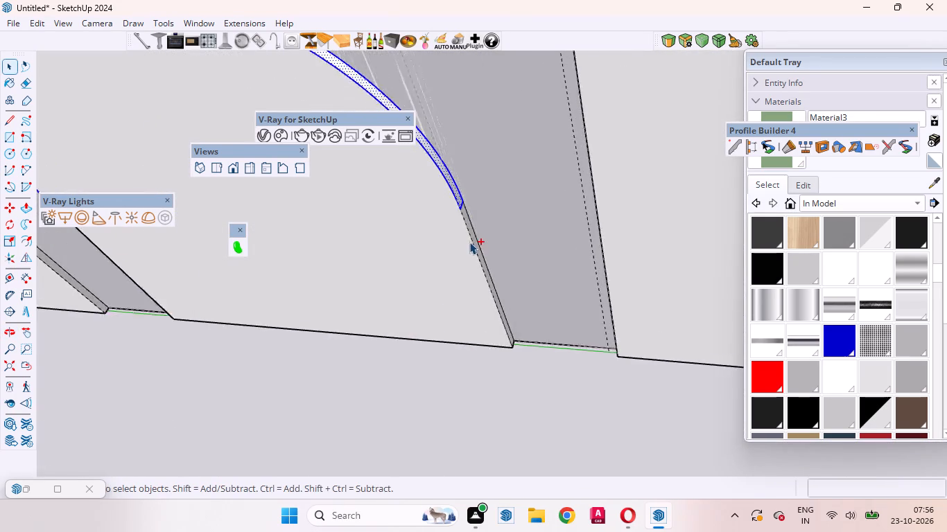
{"action": "scroll", "coordinate": [469, 242], "scroll_direction": "up", "scroll_amount": 6, "text": "ctrl"}
{"action": "double_click", "coordinate": [473, 225], "text": "ctrl"}
{"action": "scroll", "coordinate": [591, 272], "scroll_direction": "down", "scroll_amount": 5, "text": "ctrl"}
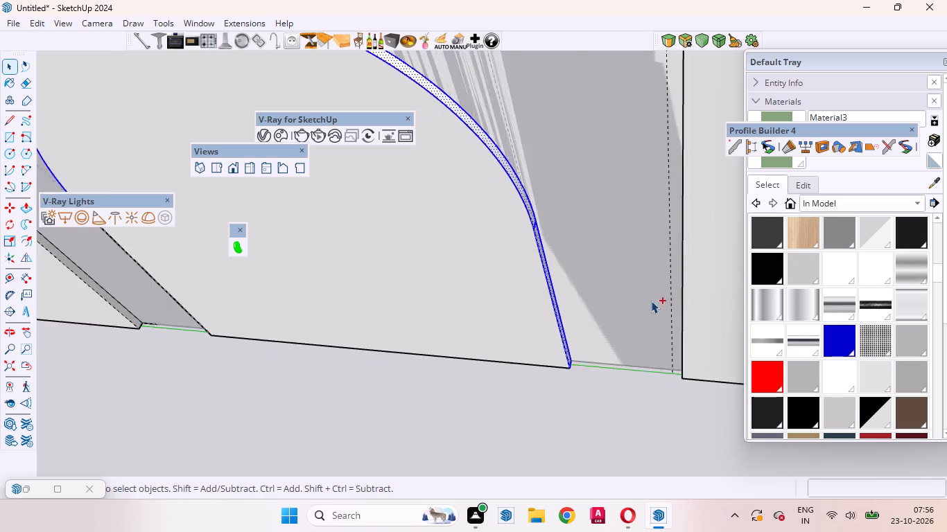
{"action": "scroll", "coordinate": [651, 301], "scroll_direction": "down", "scroll_amount": 10, "text": "ctrl"}
{"action": "middle_click_drag", "start_coordinate": [486, 312], "coordinate": [669, 309], "text": "ctrl"}
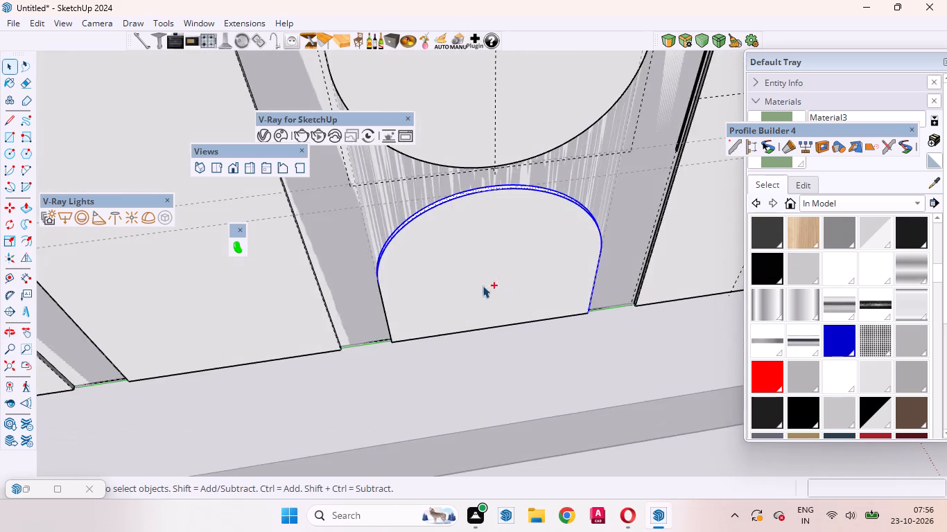
{"action": "scroll", "coordinate": [437, 285], "scroll_direction": "up", "scroll_amount": 10, "text": "ctrl"}
{"action": "middle_click_drag", "start_coordinate": [342, 338], "coordinate": [582, 366], "text": "ctrl"}
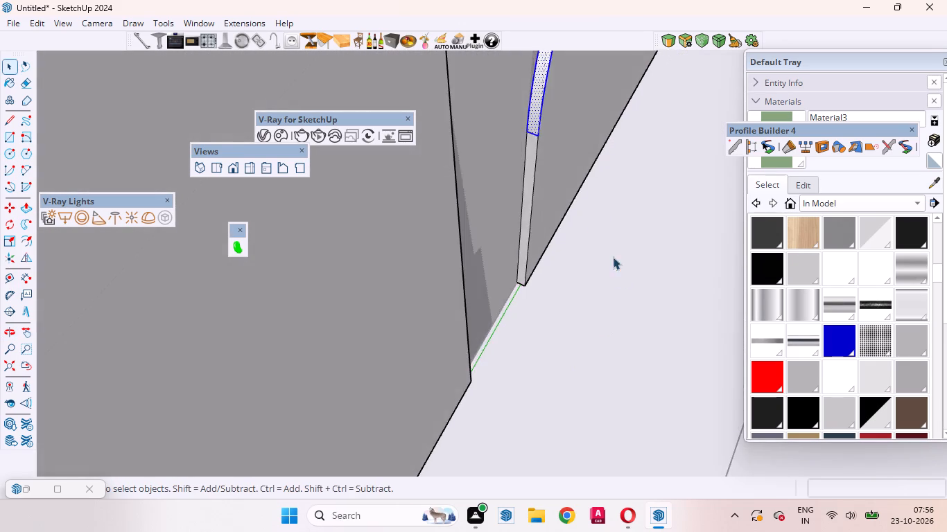
{"action": "scroll", "coordinate": [584, 200], "scroll_direction": "up", "scroll_amount": 5, "text": "ctrl"}
{"action": "double_click", "coordinate": [475, 180], "text": "ctrl"}
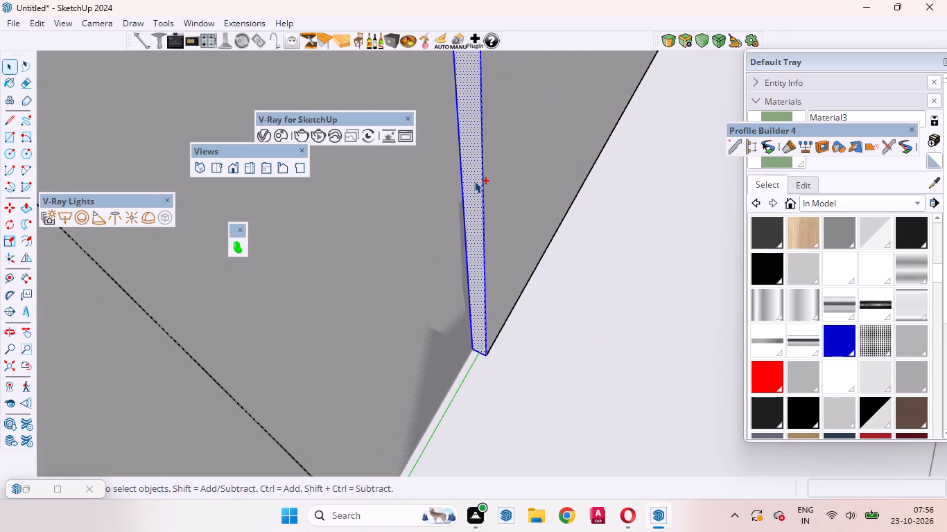
Group the small lower arch's selected edge faces and convert the group into a V-Ray mesh light.
{"action": "right_click", "coordinate": [474, 181], "text": "ctrl"}
{"action": "left_click", "coordinate": [502, 129]}
{"action": "scroll", "coordinate": [451, 344], "scroll_direction": "down", "scroll_amount": 10}
{"action": "middle_click_drag", "start_coordinate": [457, 352], "coordinate": [389, 320]}
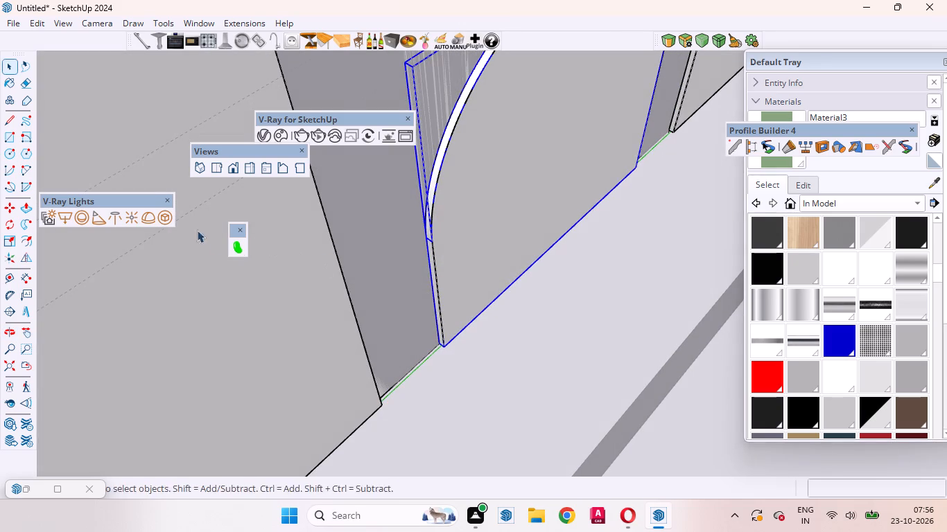
{"action": "left_click", "coordinate": [161, 217]}
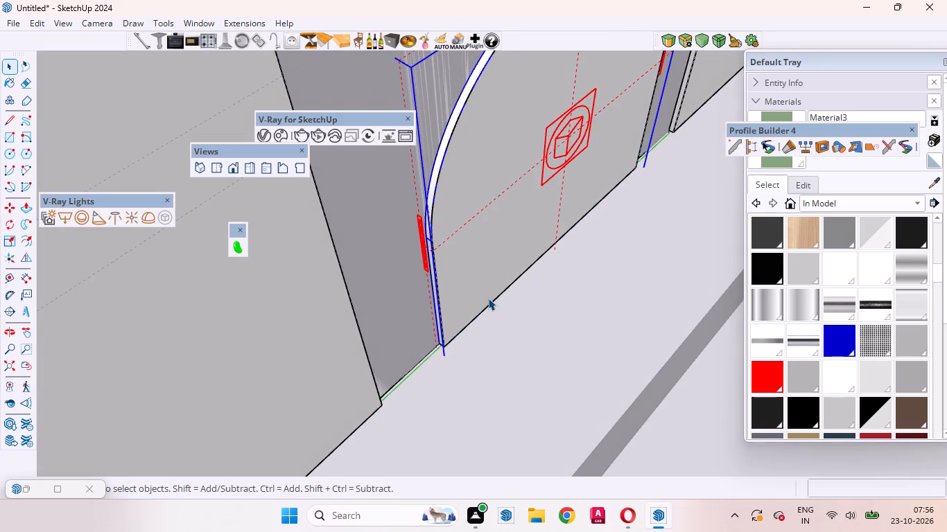
Select the curved edge face and one adjoining straight side face of the third column's upper panel.
{"action": "scroll", "coordinate": [512, 296], "scroll_direction": "down", "scroll_amount": 12}
{"action": "scroll", "coordinate": [511, 187], "scroll_direction": "up", "scroll_amount": 3}
{"action": "scroll", "coordinate": [642, 245], "scroll_direction": "down", "scroll_amount": 6}
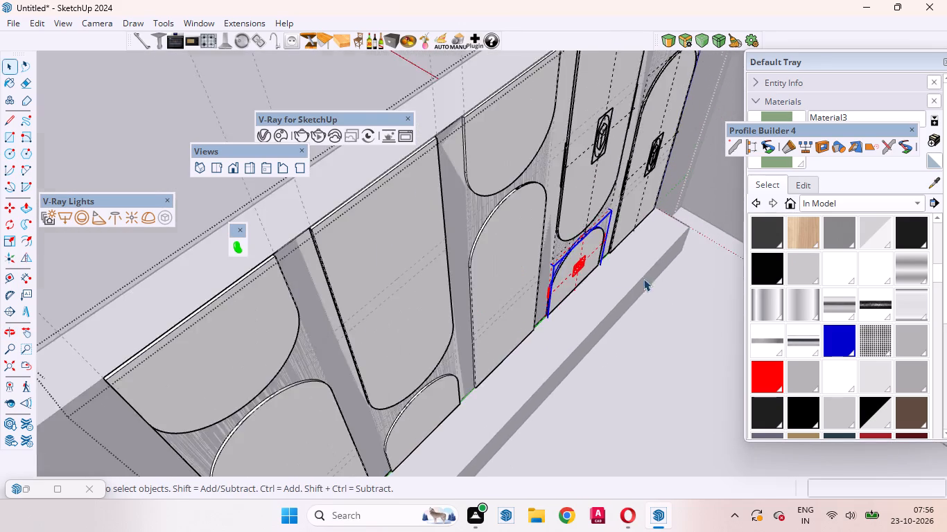
{"action": "scroll", "coordinate": [583, 299], "scroll_direction": "down", "scroll_amount": 5}
{"action": "scroll", "coordinate": [525, 227], "scroll_direction": "up", "scroll_amount": 11}
{"action": "scroll", "coordinate": [353, 284], "scroll_direction": "down", "scroll_amount": 6}
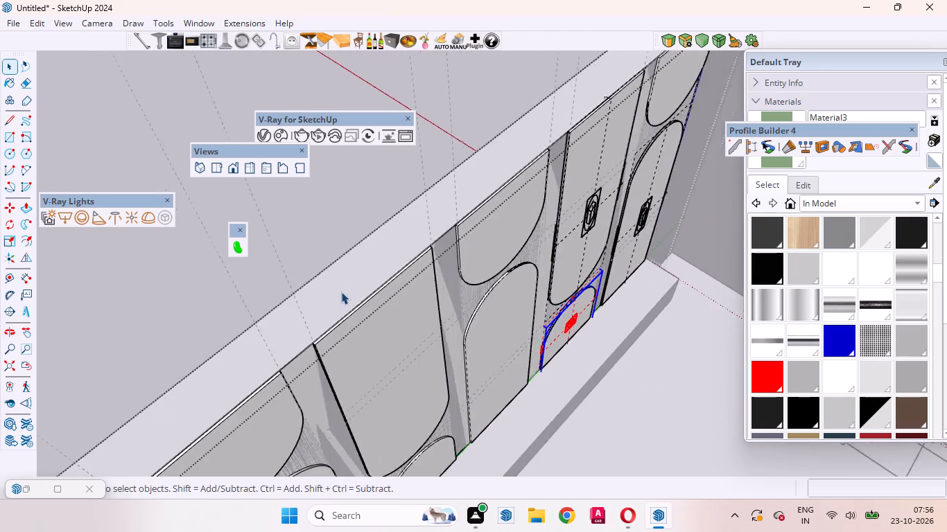
{"action": "scroll", "coordinate": [341, 292], "scroll_direction": "down", "scroll_amount": 6}
{"action": "scroll", "coordinate": [539, 141], "scroll_direction": "up", "scroll_amount": 5}
{"action": "scroll", "coordinate": [616, 230], "scroll_direction": "down", "scroll_amount": 4}
{"action": "scroll", "coordinate": [414, 290], "scroll_direction": "up", "scroll_amount": 2}
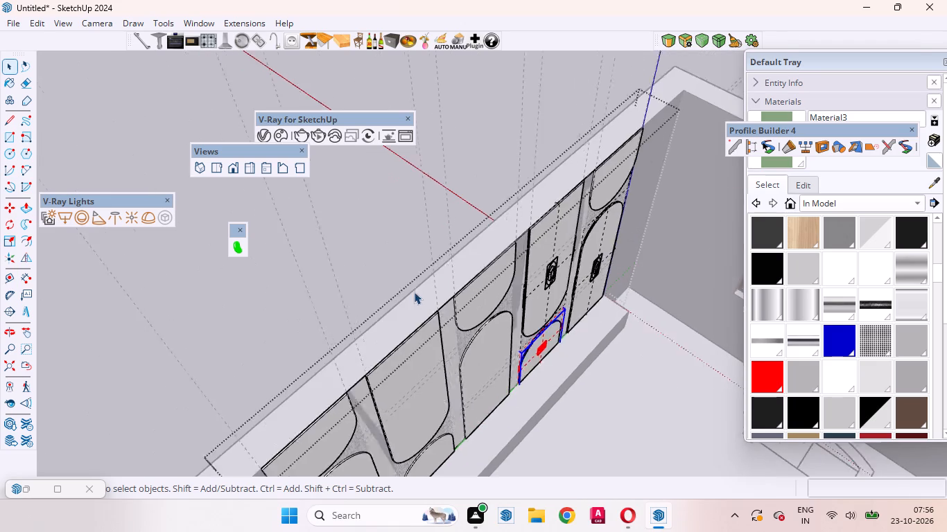
{"action": "scroll", "coordinate": [414, 292], "scroll_direction": "up", "scroll_amount": 20}
{"action": "scroll", "coordinate": [414, 292], "scroll_direction": "up", "scroll_amount": 1}
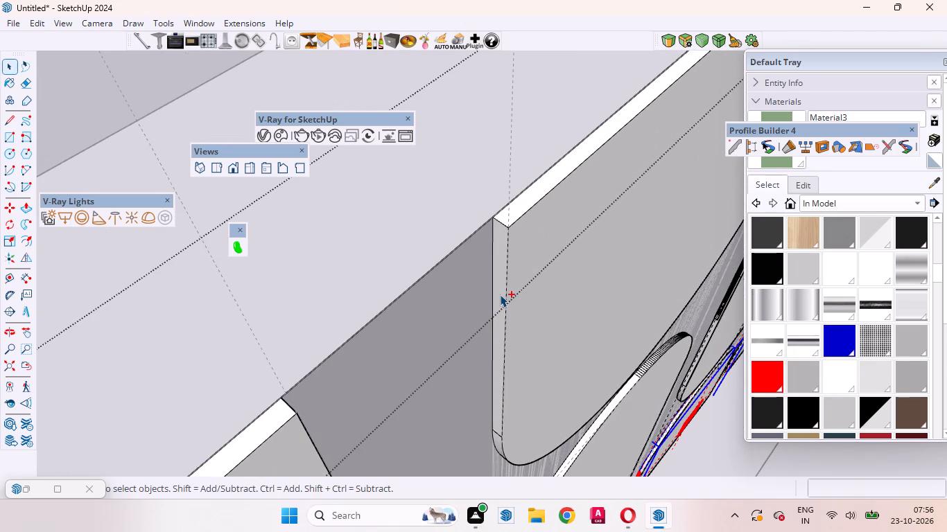
{"action": "double_click", "coordinate": [500, 294], "text": "ctrl"}
{"action": "scroll", "coordinate": [478, 294], "scroll_direction": "down", "scroll_amount": 10, "text": "ctrl"}
{"action": "scroll", "coordinate": [492, 385], "scroll_direction": "up", "scroll_amount": 8, "text": "ctrl"}
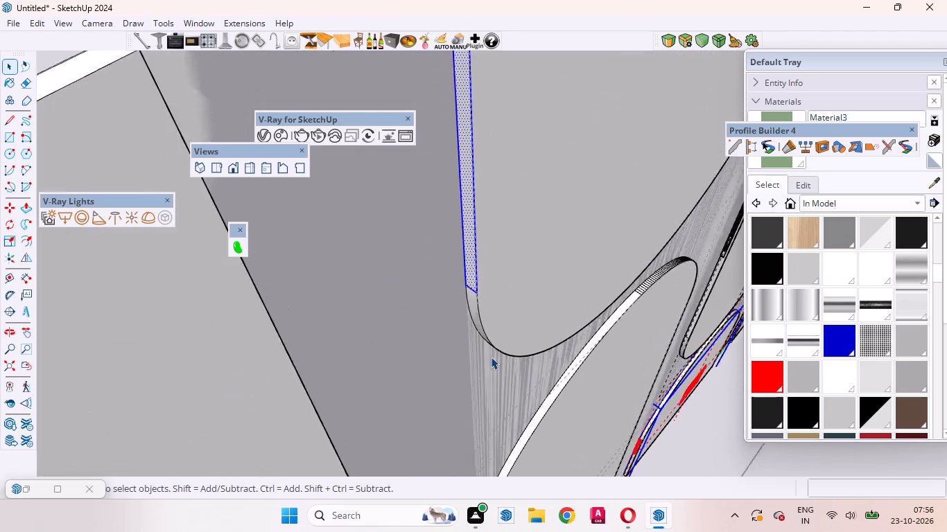
{"action": "scroll", "coordinate": [491, 357], "scroll_direction": "up", "scroll_amount": 2, "text": "ctrl"}
{"action": "double_click", "coordinate": [470, 292]}
{"action": "scroll", "coordinate": [423, 339], "scroll_direction": "down", "scroll_amount": 4, "text": "ctrl"}
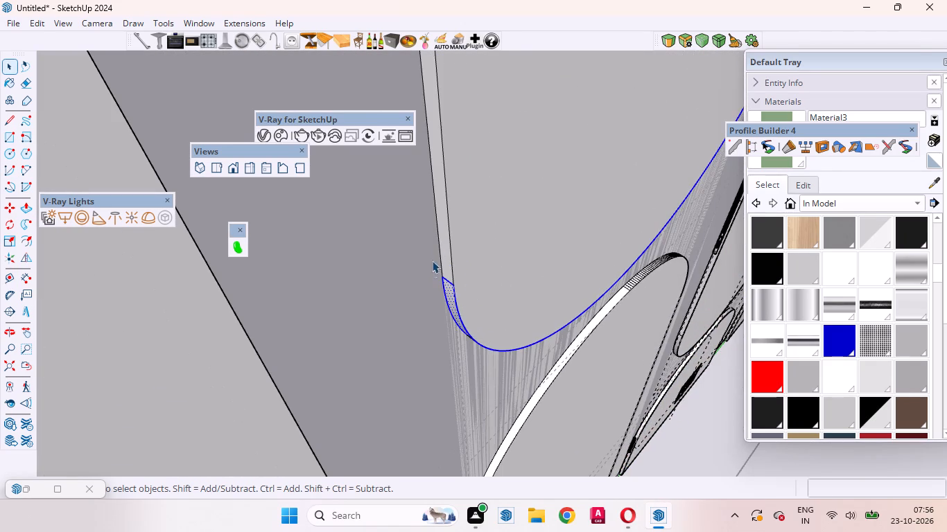
{"action": "double_click", "coordinate": [445, 230], "text": "ctrl"}
Add the opposite straight side face of the third column's upper panel to the selection.
{"action": "scroll", "coordinate": [422, 304], "scroll_direction": "down", "scroll_amount": 6, "text": "ctrl"}
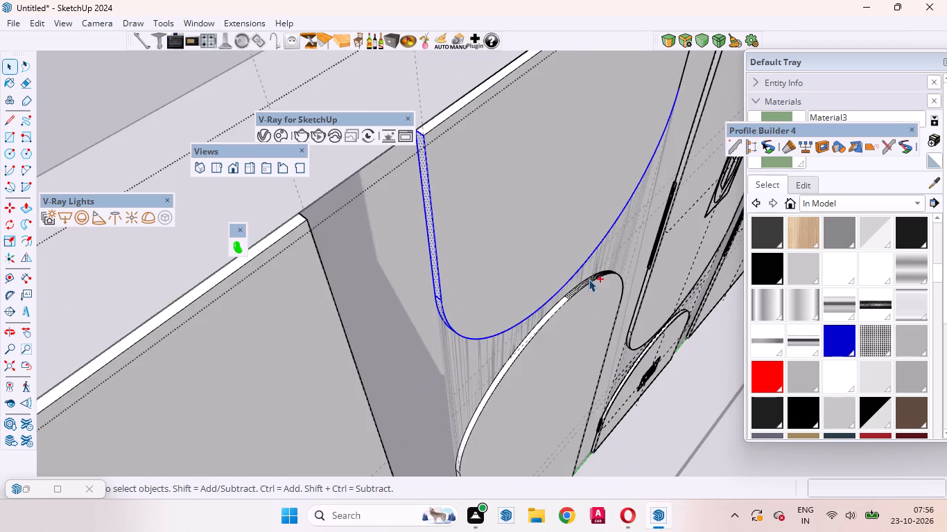
{"action": "middle_click_drag", "start_coordinate": [589, 281], "coordinate": [311, 514], "text": "ctrl"}
{"action": "scroll", "coordinate": [479, 175], "scroll_direction": "up", "scroll_amount": 5, "text": "ctrl"}
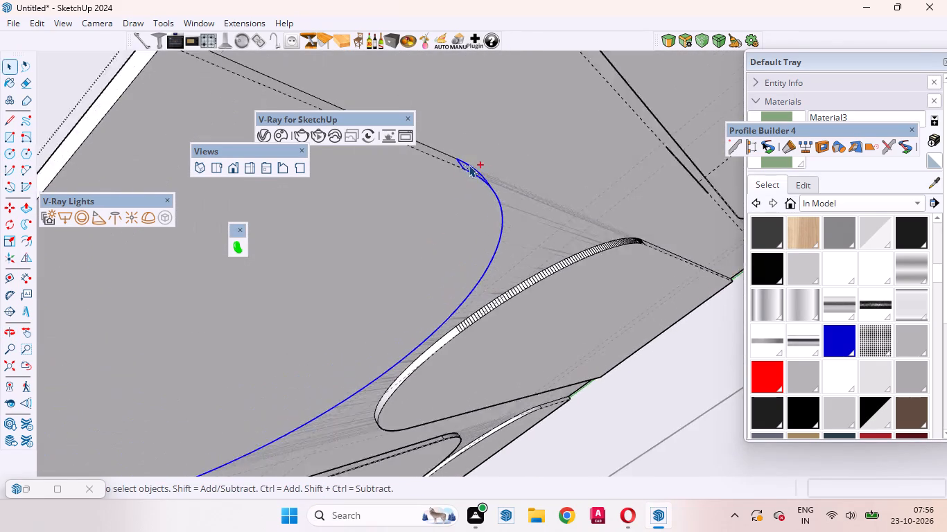
{"action": "scroll", "coordinate": [469, 165], "scroll_direction": "up", "scroll_amount": 13, "text": "ctrl"}
{"action": "double_click", "coordinate": [433, 166], "text": "ctrl"}
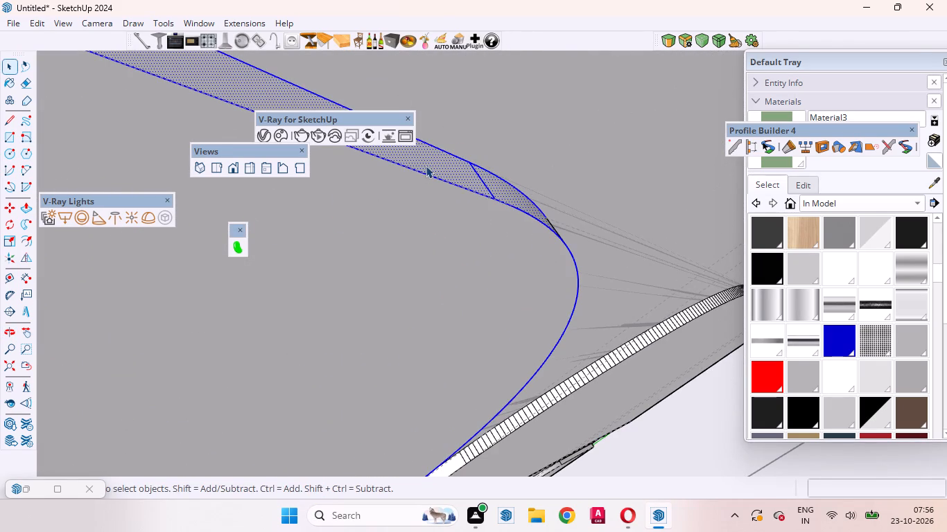
Group the third column's selected upper panel edge faces and convert the group into a V-Ray mesh light.
{"action": "right_click", "coordinate": [426, 166]}
{"action": "left_click", "coordinate": [449, 139]}
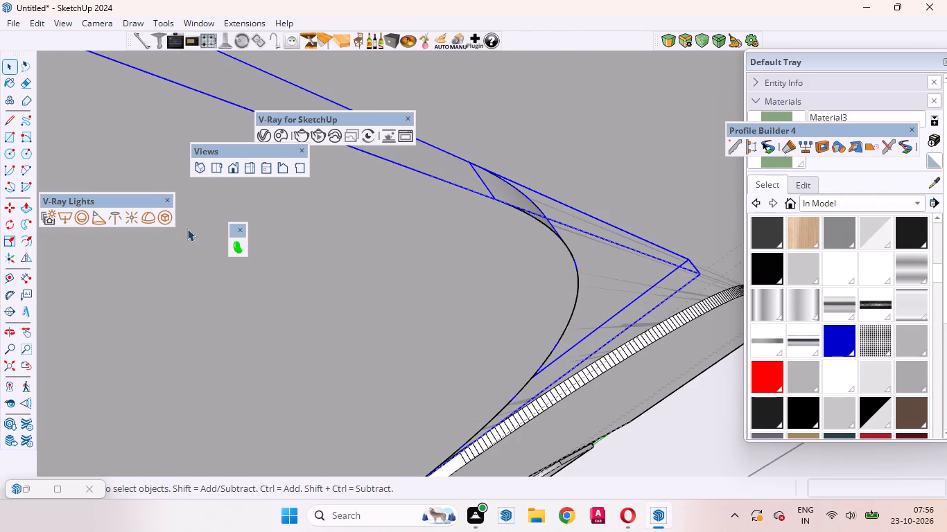
{"action": "left_click", "coordinate": [164, 215]}
{"action": "scroll", "coordinate": [625, 215], "scroll_direction": "down", "scroll_amount": 2}
{"action": "scroll", "coordinate": [625, 215], "scroll_direction": "up", "scroll_amount": 1}
{"action": "scroll", "coordinate": [625, 215], "scroll_direction": "down", "scroll_amount": 7}
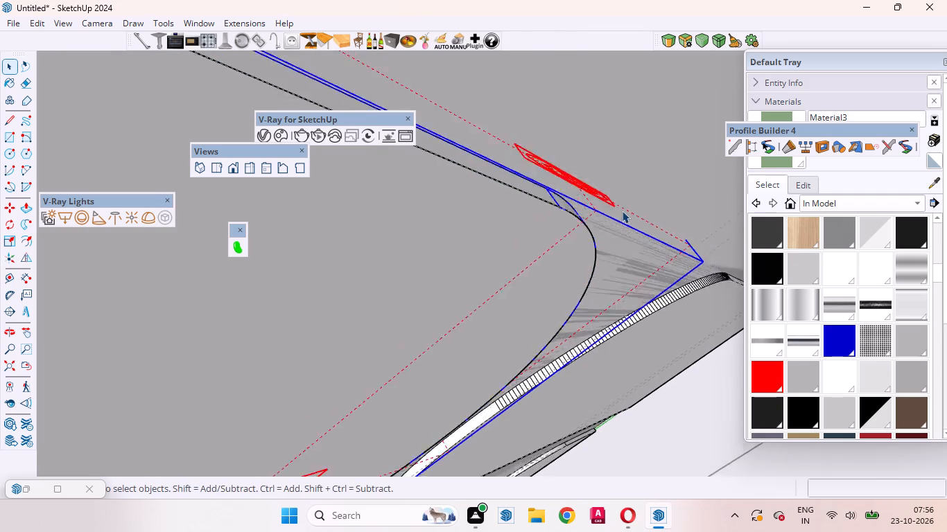
{"action": "scroll", "coordinate": [622, 211], "scroll_direction": "down", "scroll_amount": 16}
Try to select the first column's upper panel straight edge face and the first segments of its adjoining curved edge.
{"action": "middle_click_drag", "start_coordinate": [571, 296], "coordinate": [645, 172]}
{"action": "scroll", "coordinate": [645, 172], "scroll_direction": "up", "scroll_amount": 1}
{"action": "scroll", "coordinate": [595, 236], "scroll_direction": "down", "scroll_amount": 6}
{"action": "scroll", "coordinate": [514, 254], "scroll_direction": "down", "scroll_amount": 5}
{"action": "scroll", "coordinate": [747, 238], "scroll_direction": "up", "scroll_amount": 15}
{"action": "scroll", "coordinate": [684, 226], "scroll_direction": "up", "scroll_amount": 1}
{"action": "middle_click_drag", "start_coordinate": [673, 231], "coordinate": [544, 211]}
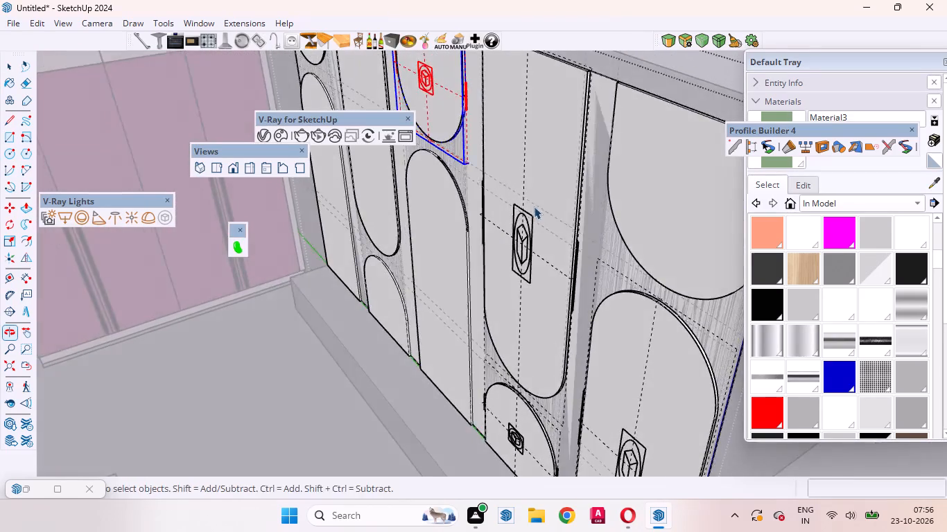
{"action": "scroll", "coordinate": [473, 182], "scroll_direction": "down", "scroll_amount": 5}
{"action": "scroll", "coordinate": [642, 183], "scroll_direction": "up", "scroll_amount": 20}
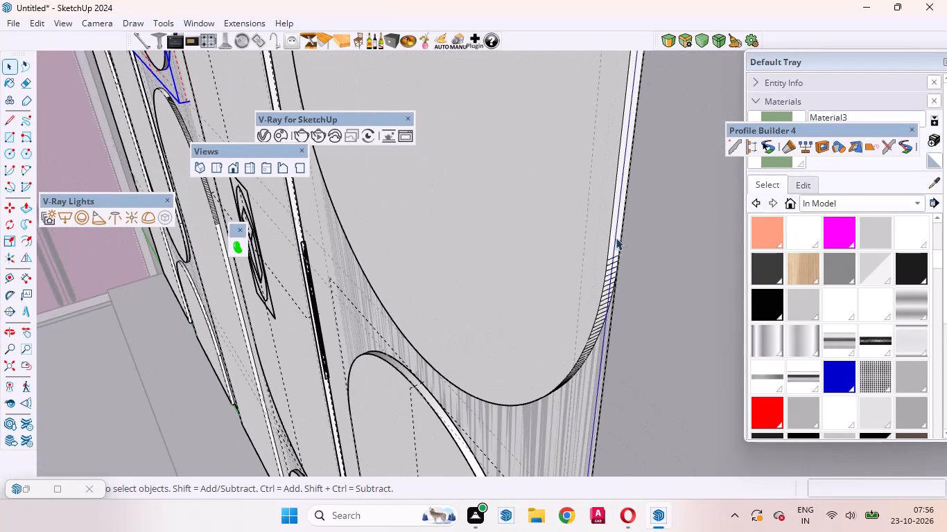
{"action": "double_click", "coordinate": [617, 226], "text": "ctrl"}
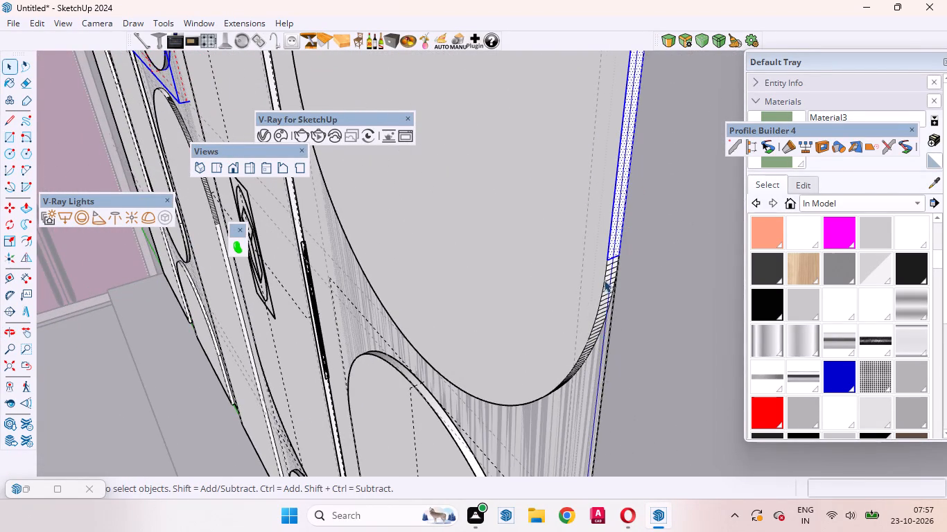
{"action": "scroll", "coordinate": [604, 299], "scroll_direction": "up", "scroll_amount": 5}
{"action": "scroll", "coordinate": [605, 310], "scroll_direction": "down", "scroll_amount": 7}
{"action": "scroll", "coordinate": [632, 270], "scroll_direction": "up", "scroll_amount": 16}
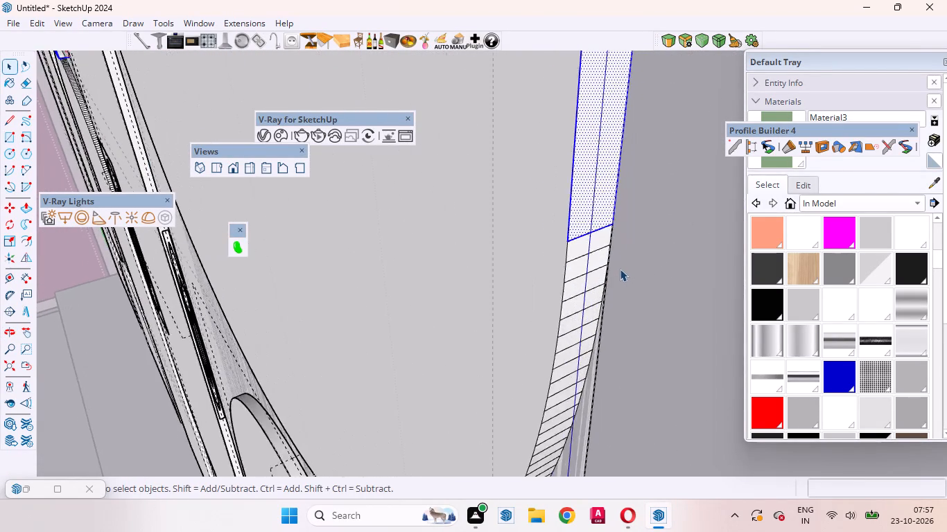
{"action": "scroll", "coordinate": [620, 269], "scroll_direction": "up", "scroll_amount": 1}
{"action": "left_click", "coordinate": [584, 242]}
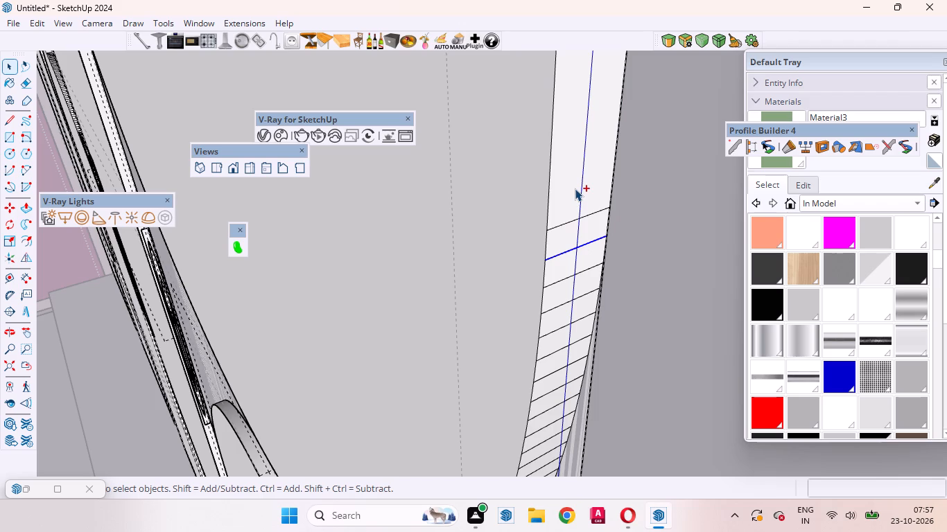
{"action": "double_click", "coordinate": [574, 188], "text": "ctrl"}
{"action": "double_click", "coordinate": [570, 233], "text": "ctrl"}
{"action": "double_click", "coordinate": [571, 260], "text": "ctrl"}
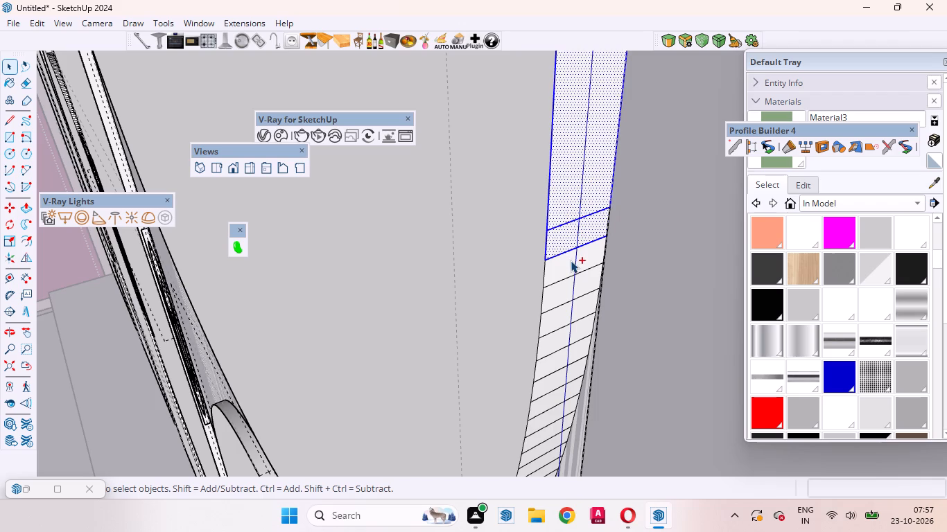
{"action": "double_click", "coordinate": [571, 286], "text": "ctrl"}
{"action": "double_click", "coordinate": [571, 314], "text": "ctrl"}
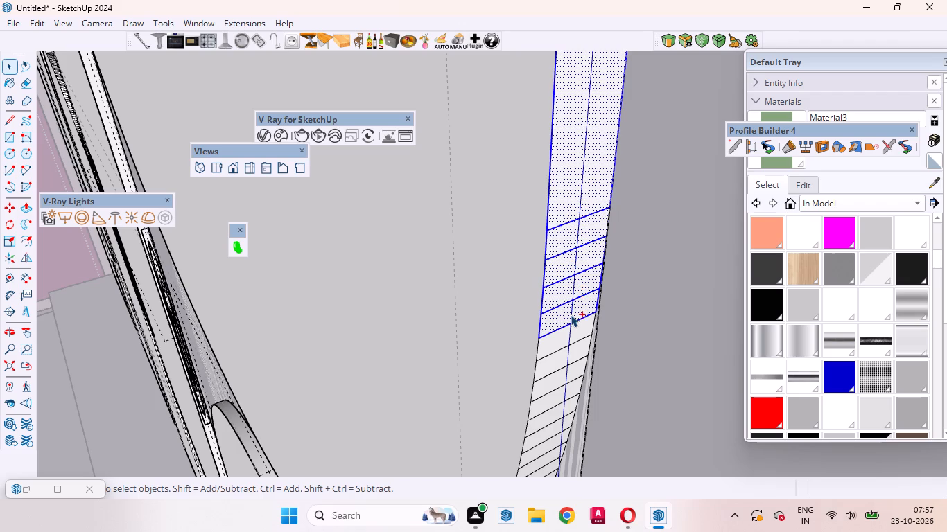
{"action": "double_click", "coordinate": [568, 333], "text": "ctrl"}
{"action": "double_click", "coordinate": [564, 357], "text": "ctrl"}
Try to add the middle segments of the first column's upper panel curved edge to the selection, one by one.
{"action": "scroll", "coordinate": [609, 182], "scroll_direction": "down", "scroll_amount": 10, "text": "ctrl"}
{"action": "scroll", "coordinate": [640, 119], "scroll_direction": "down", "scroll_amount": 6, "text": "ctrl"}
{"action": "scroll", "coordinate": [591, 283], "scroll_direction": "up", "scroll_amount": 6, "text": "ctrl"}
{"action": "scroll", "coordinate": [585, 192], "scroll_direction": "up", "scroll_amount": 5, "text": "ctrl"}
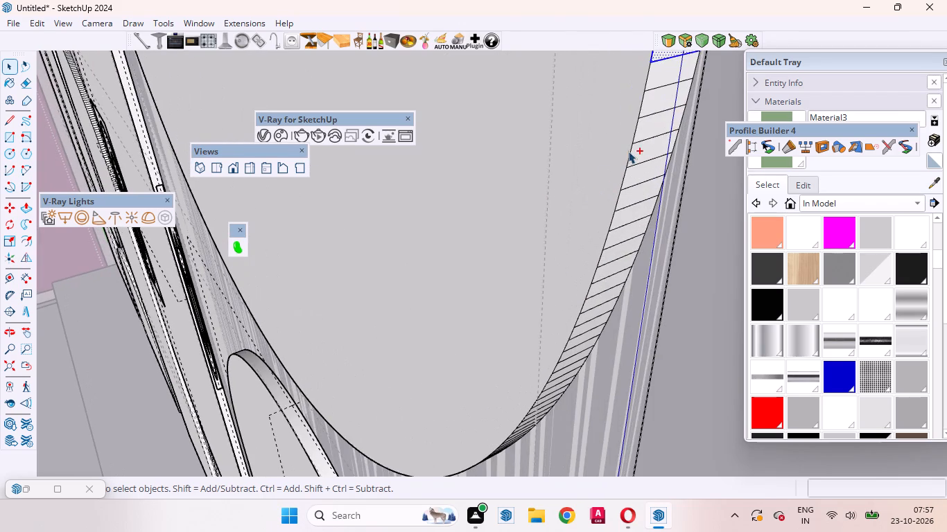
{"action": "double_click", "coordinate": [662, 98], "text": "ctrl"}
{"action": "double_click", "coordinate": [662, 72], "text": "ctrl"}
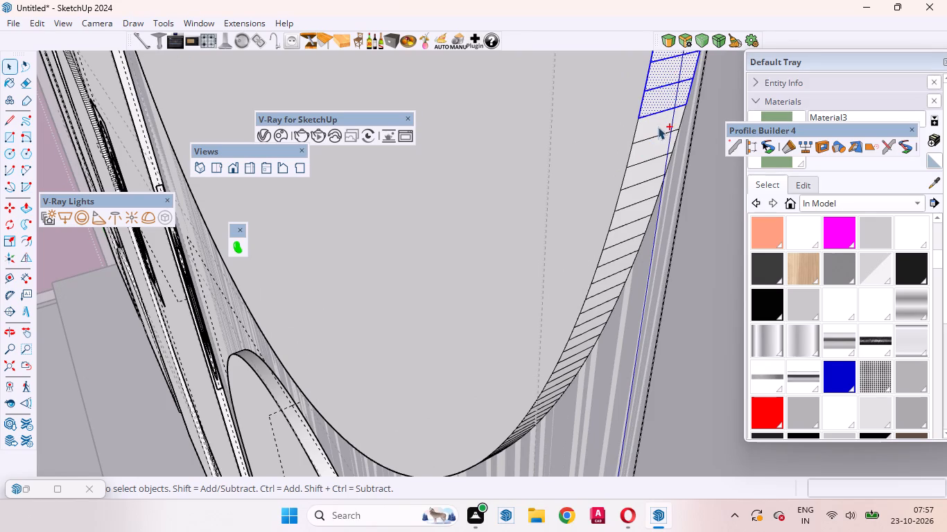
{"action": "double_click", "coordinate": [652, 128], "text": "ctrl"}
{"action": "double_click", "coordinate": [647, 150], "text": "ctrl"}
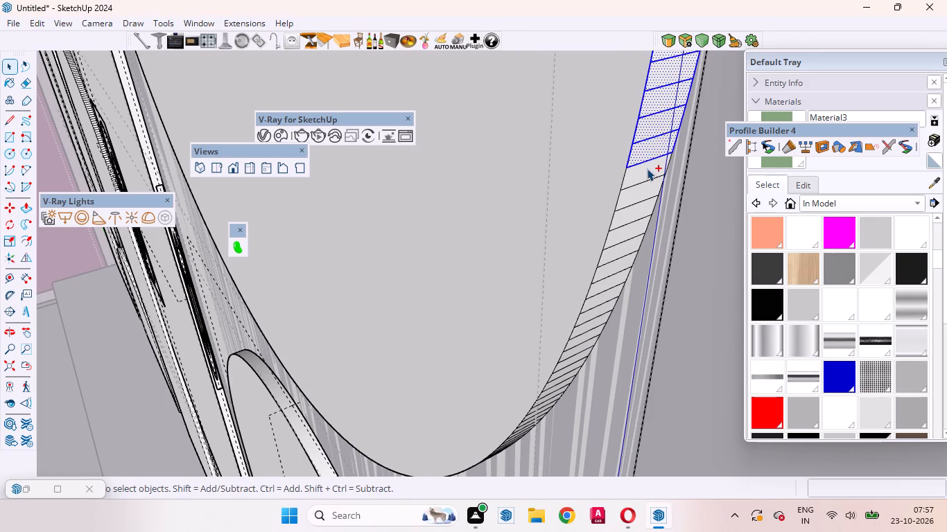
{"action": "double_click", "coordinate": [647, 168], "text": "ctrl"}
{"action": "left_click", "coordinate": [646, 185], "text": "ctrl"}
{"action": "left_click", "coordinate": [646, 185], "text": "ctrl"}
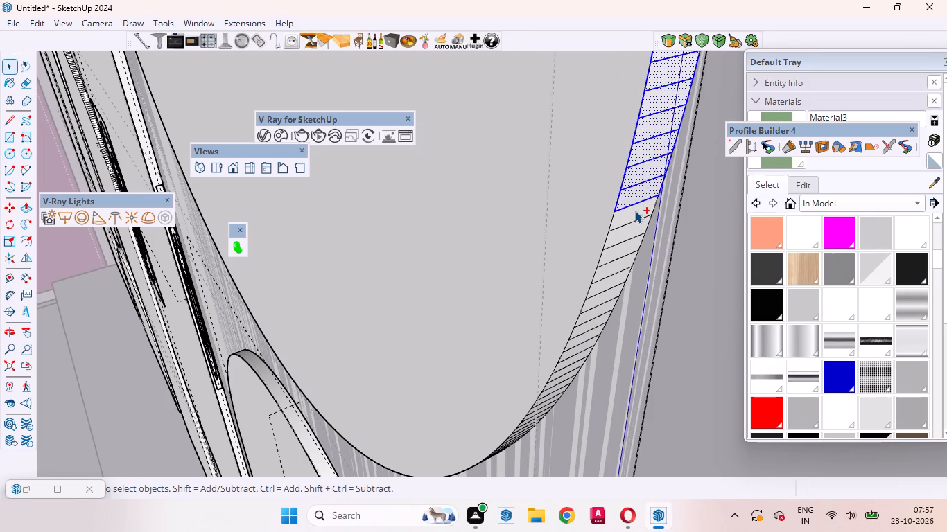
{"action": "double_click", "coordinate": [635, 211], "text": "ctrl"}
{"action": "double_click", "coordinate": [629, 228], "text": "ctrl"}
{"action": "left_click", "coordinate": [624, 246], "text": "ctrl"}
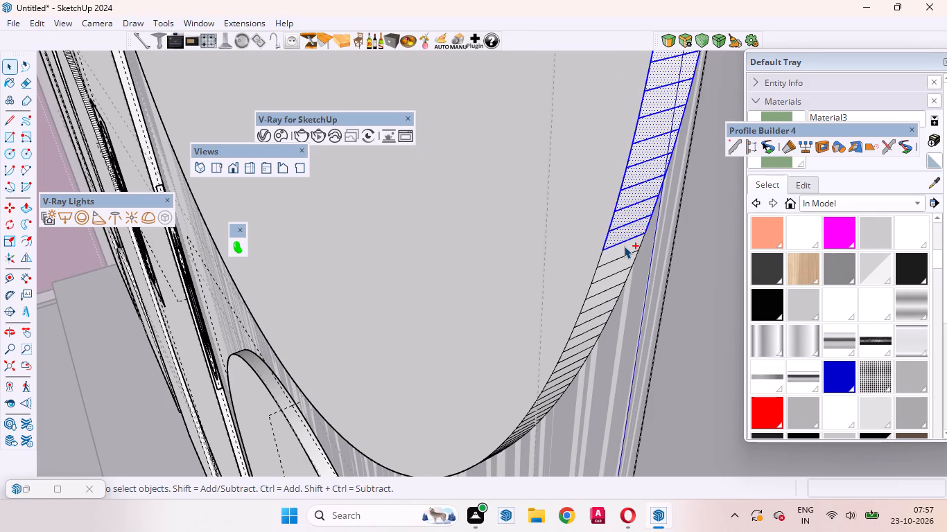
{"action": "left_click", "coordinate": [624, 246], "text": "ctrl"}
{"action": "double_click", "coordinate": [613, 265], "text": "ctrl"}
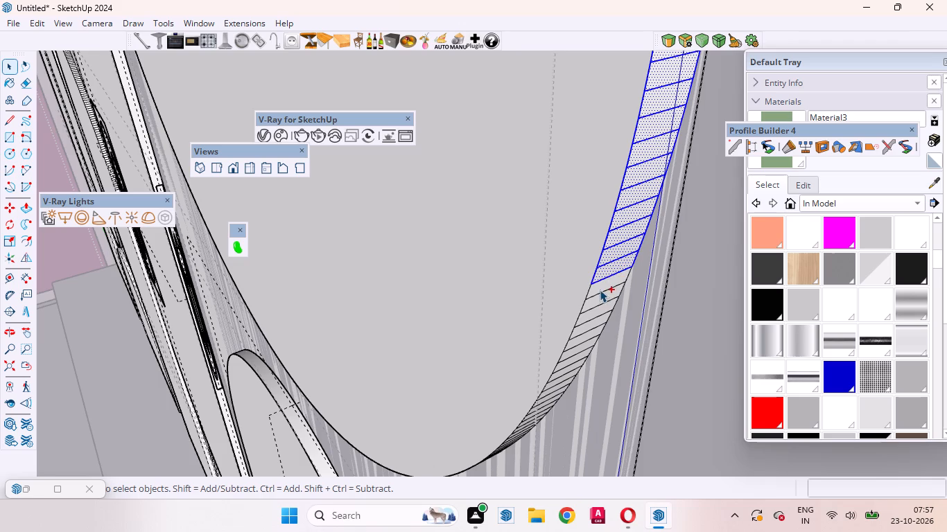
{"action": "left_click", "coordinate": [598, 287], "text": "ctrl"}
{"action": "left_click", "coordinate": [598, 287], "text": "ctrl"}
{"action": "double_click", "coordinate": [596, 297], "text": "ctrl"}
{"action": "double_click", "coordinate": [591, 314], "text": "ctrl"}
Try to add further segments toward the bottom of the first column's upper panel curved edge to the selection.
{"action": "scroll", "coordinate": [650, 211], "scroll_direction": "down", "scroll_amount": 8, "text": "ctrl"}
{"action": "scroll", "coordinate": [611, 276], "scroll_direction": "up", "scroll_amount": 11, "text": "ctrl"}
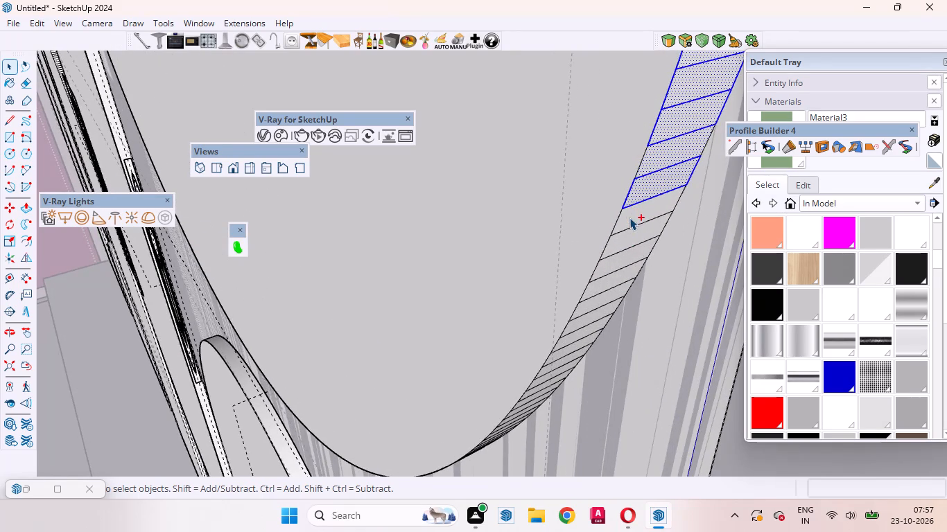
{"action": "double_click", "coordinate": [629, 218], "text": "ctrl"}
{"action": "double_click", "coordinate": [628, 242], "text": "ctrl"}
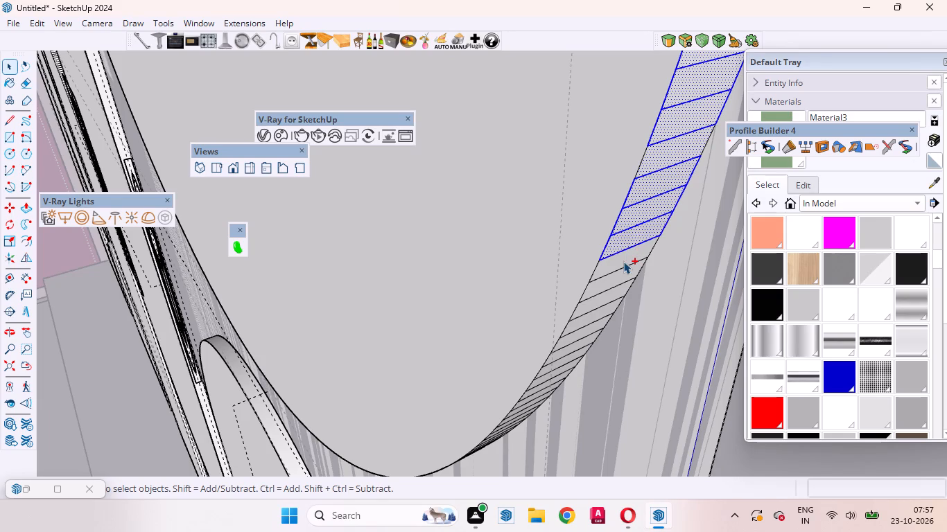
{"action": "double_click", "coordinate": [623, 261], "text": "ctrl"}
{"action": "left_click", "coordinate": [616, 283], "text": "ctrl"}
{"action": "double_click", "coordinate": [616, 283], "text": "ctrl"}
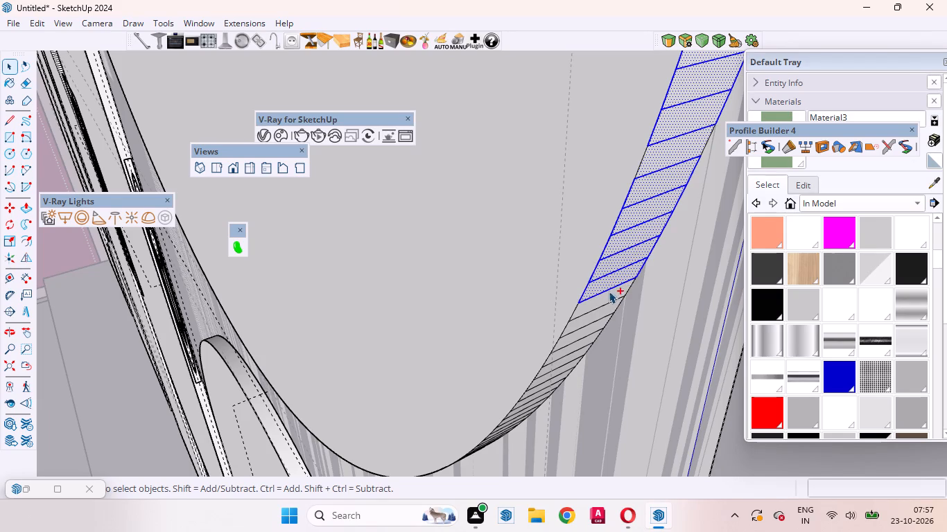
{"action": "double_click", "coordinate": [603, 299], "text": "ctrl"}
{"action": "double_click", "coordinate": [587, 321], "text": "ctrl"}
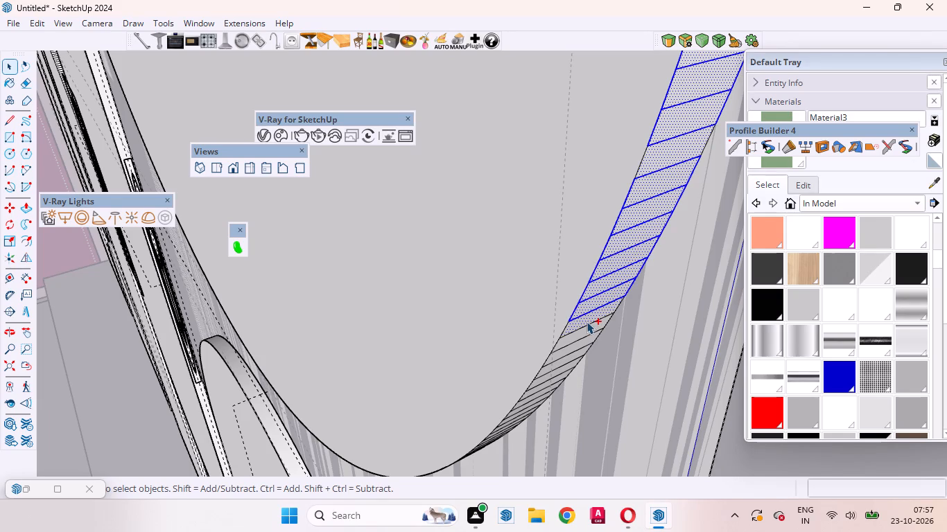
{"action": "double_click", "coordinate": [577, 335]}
Open the fourth column's tall upper panel for editing and select its connected straight and curved edge faces.
{"action": "scroll", "coordinate": [605, 296], "scroll_direction": "down", "scroll_amount": 4, "text": "ctrl"}
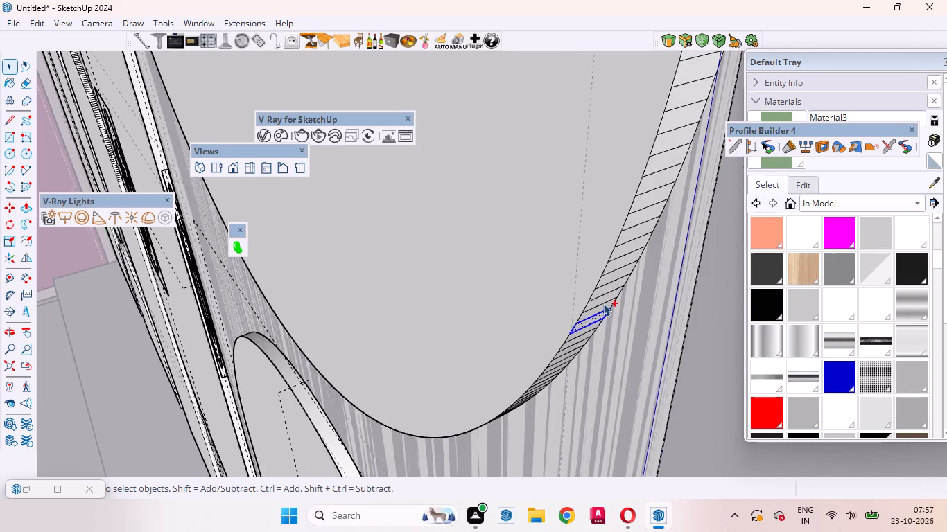
{"action": "scroll", "coordinate": [603, 303], "scroll_direction": "down", "scroll_amount": 19, "text": "ctrl"}
{"action": "scroll", "coordinate": [592, 322], "scroll_direction": "down", "scroll_amount": 5}
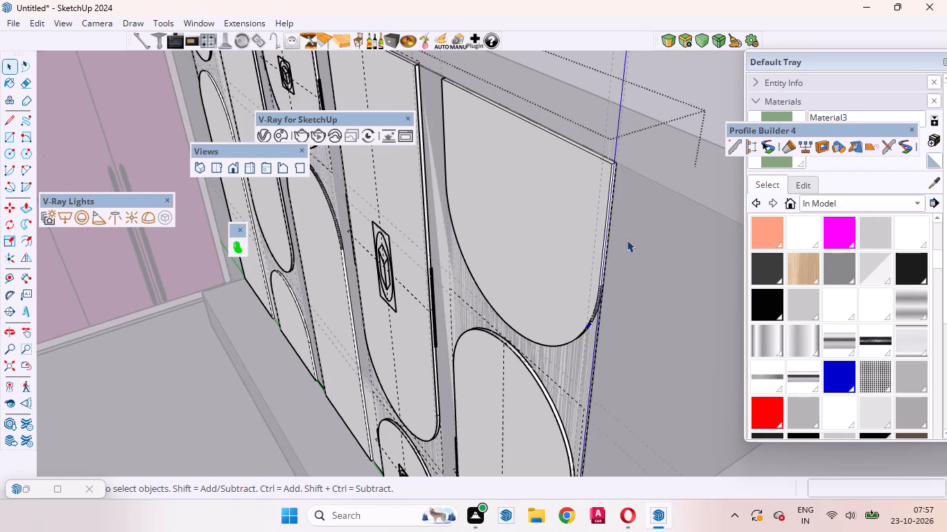
{"action": "scroll", "coordinate": [627, 236], "scroll_direction": "down", "scroll_amount": 6}
{"action": "scroll", "coordinate": [578, 196], "scroll_direction": "up", "scroll_amount": 5}
{"action": "scroll", "coordinate": [483, 296], "scroll_direction": "up", "scroll_amount": 1}
{"action": "middle_click_drag", "start_coordinate": [553, 294], "coordinate": [688, 276]}
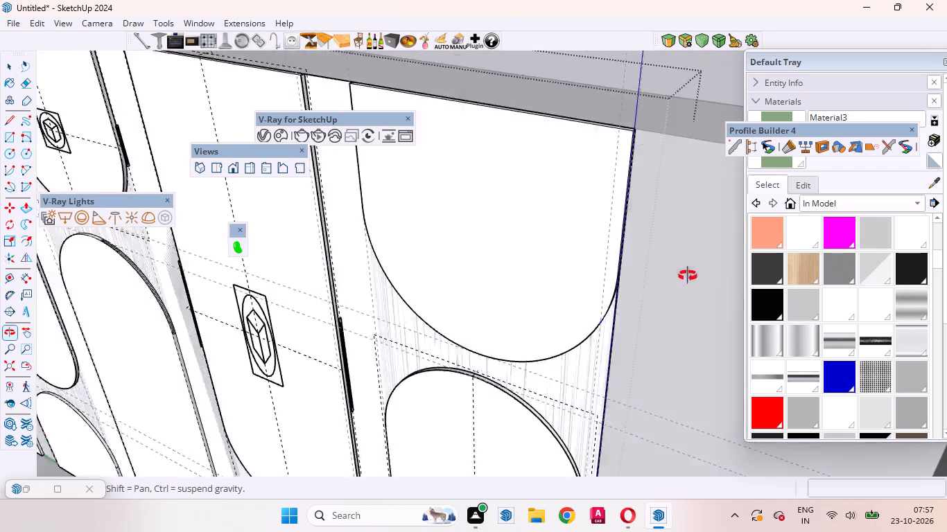
{"action": "middle_click_drag", "start_coordinate": [688, 276], "coordinate": [711, 272]}
{"action": "scroll", "coordinate": [510, 283], "scroll_direction": "down", "scroll_amount": 5}
{"action": "scroll", "coordinate": [711, 267], "scroll_direction": "down", "scroll_amount": 11}
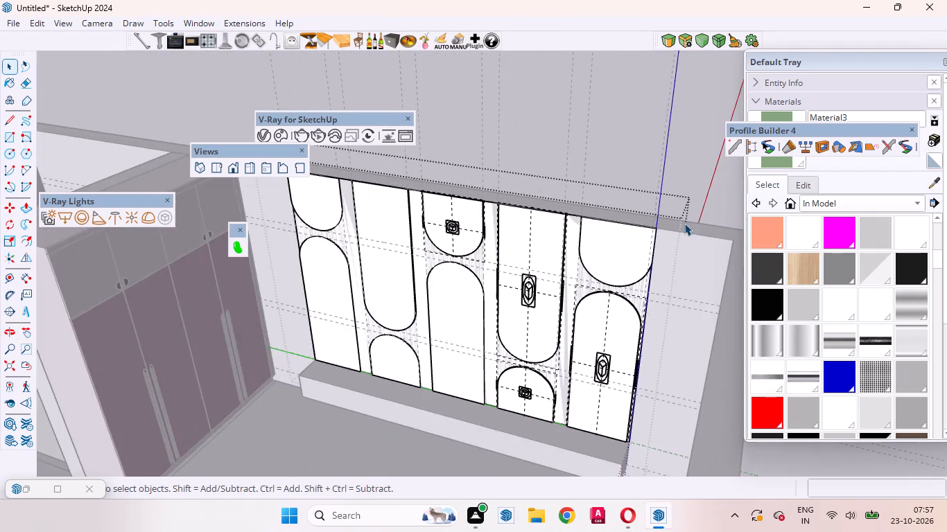
{"action": "scroll", "coordinate": [684, 222], "scroll_direction": "down", "scroll_amount": 5}
{"action": "scroll", "coordinate": [473, 228], "scroll_direction": "up", "scroll_amount": 20}
{"action": "scroll", "coordinate": [473, 228], "scroll_direction": "up", "scroll_amount": 1}
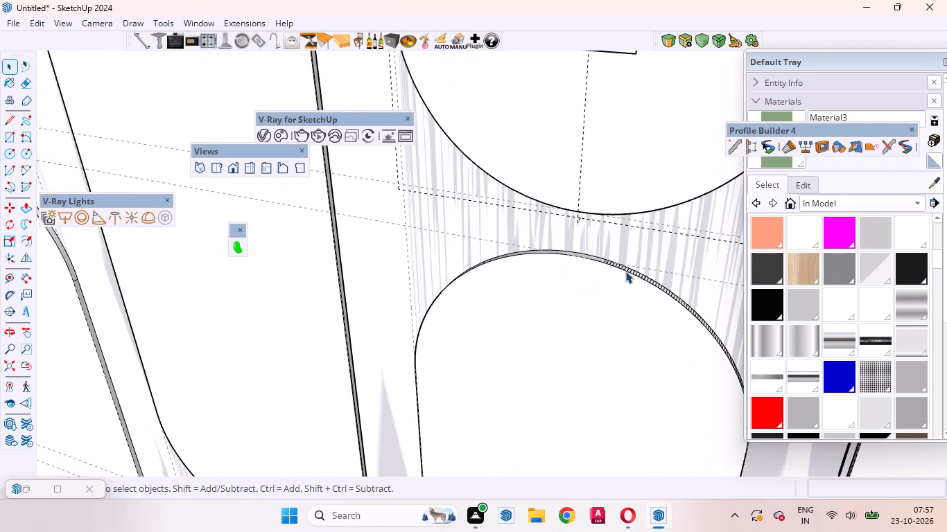
{"action": "scroll", "coordinate": [613, 254], "scroll_direction": "down", "scroll_amount": 11}
{"action": "scroll", "coordinate": [536, 256], "scroll_direction": "up", "scroll_amount": 9}
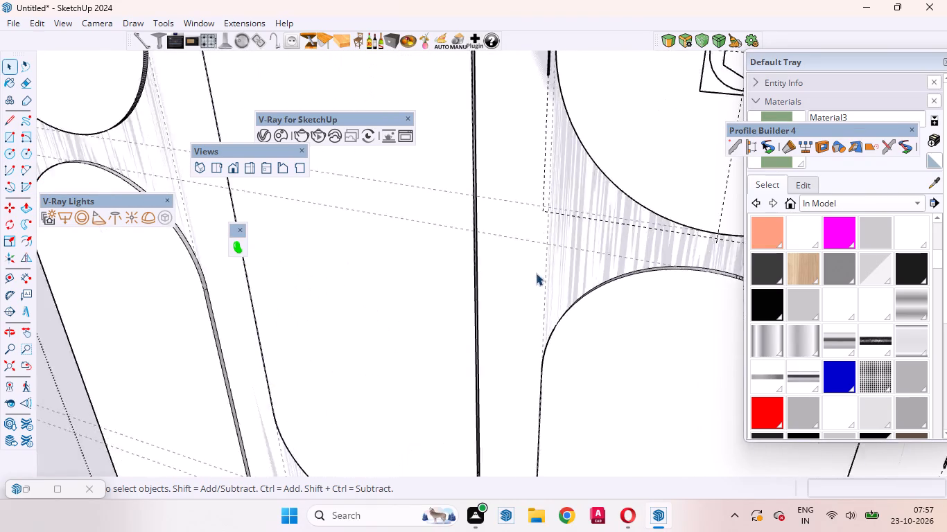
{"action": "scroll", "coordinate": [536, 273], "scroll_direction": "up", "scroll_amount": 2}
{"action": "scroll", "coordinate": [529, 251], "scroll_direction": "down", "scroll_amount": 5}
{"action": "scroll", "coordinate": [487, 393], "scroll_direction": "up", "scroll_amount": 13}
{"action": "scroll", "coordinate": [529, 287], "scroll_direction": "down", "scroll_amount": 2}
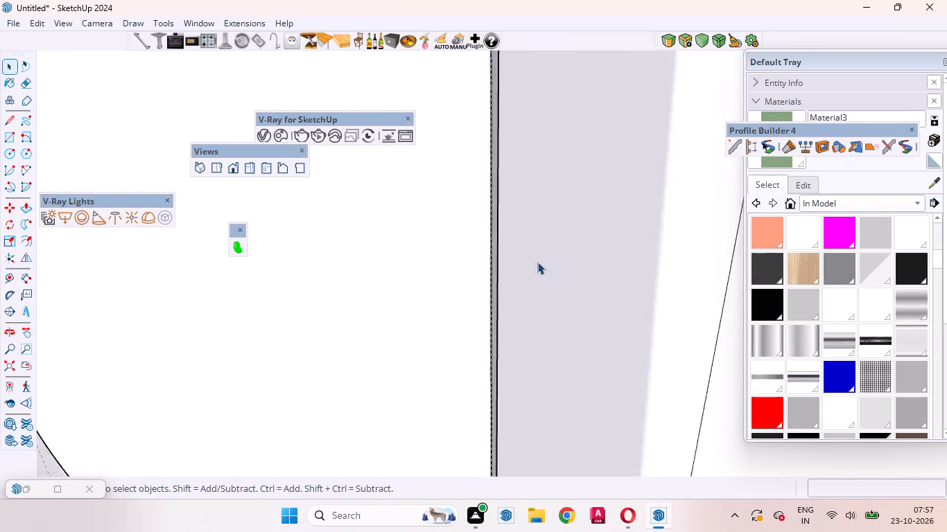
{"action": "scroll", "coordinate": [537, 262], "scroll_direction": "down", "scroll_amount": 13}
{"action": "scroll", "coordinate": [510, 355], "scroll_direction": "up", "scroll_amount": 6}
{"action": "middle_click_drag", "start_coordinate": [504, 402], "coordinate": [485, 286]}
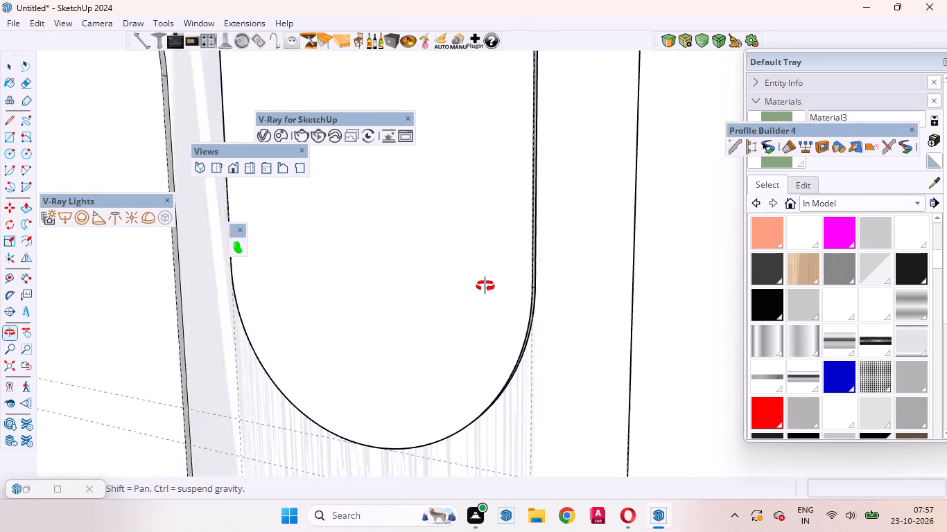
{"action": "middle_click_drag", "start_coordinate": [485, 286], "coordinate": [395, 274]}
{"action": "scroll", "coordinate": [530, 277], "scroll_direction": "up", "scroll_amount": 10}
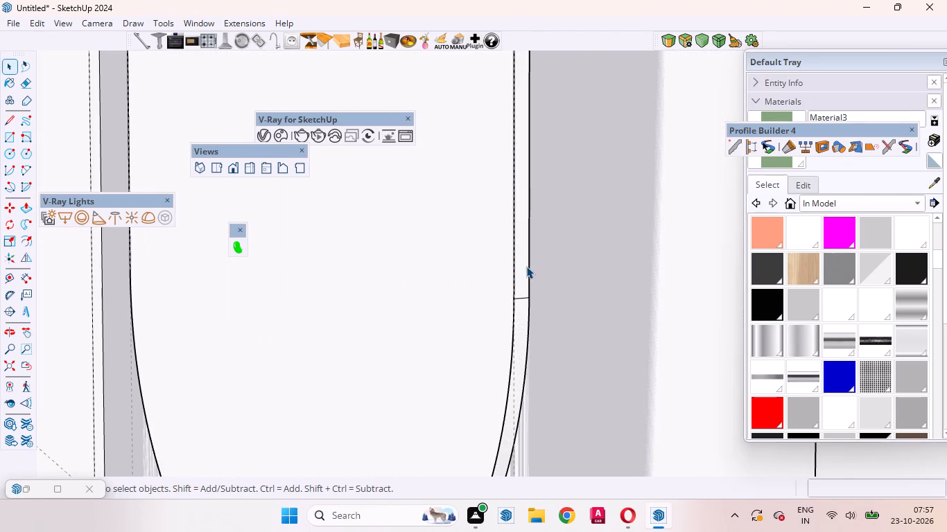
{"action": "double_click", "coordinate": [520, 262], "text": "ctrl"}
{"action": "double_click", "coordinate": [520, 262]}
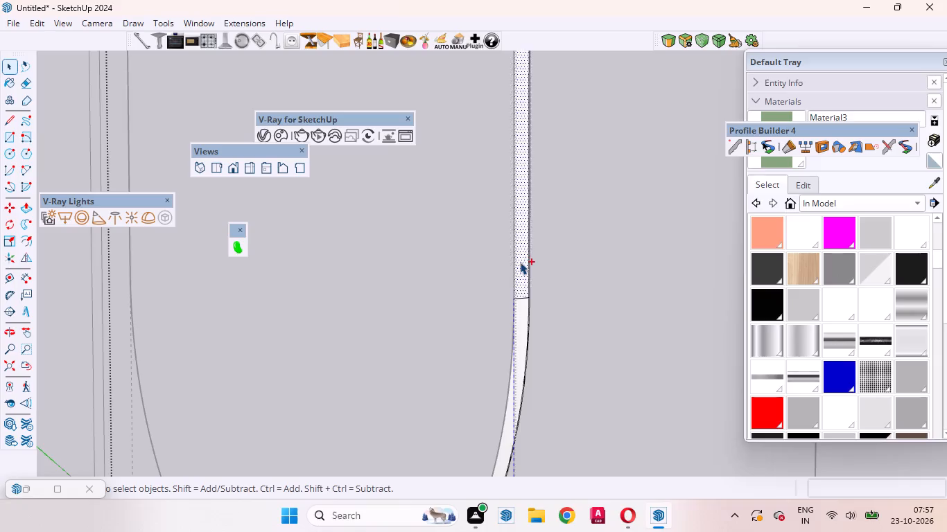
{"action": "triple_click", "coordinate": [520, 262]}
Group the selected edge faces of the fourth column's tall upper panel.
{"action": "scroll", "coordinate": [525, 270], "scroll_direction": "down", "scroll_amount": 5}
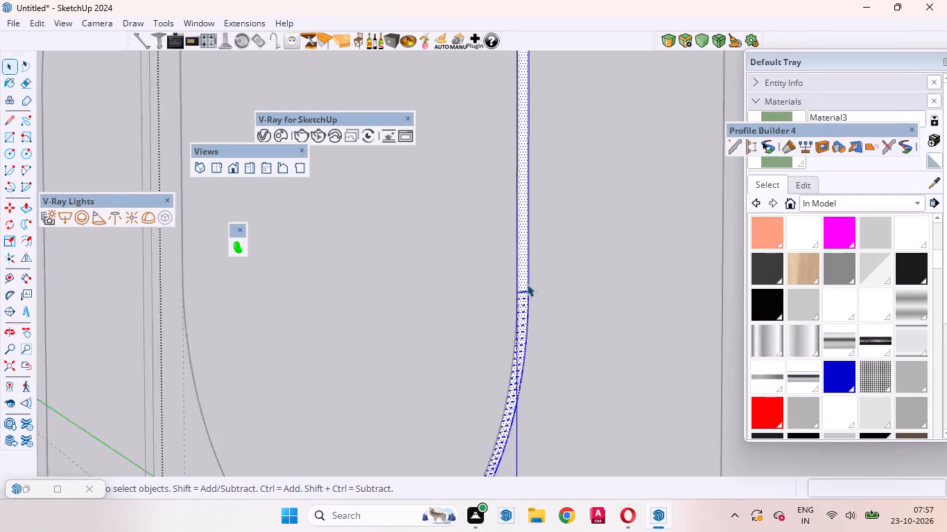
{"action": "scroll", "coordinate": [527, 286], "scroll_direction": "down", "scroll_amount": 12}
{"action": "scroll", "coordinate": [568, 339], "scroll_direction": "down", "scroll_amount": 1}
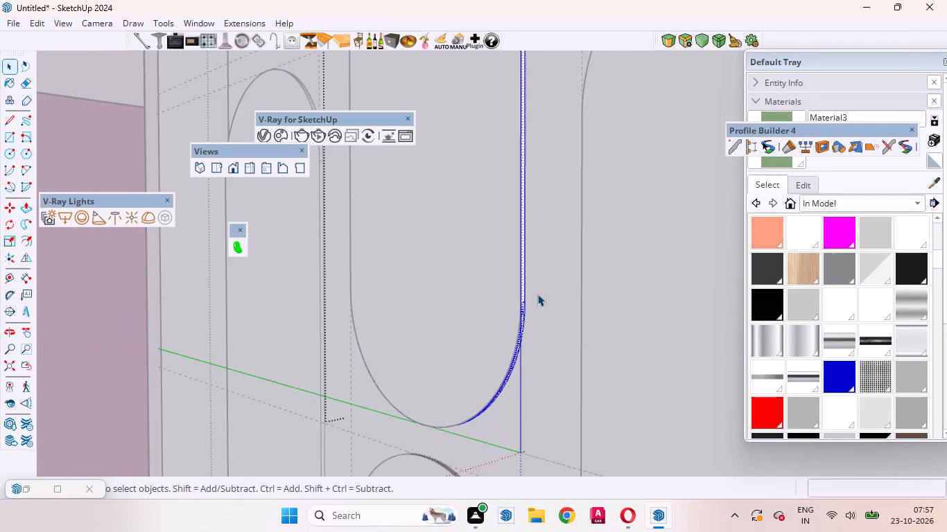
{"action": "scroll", "coordinate": [538, 294], "scroll_direction": "down", "scroll_amount": 11}
{"action": "middle_click_drag", "start_coordinate": [496, 269], "coordinate": [712, 340]}
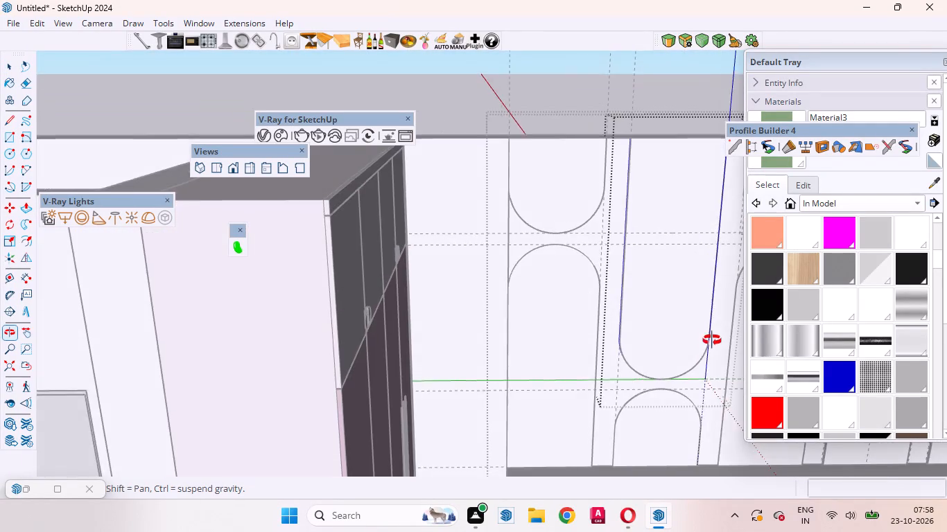
{"action": "middle_click_drag", "start_coordinate": [712, 340], "coordinate": [713, 355]}
{"action": "scroll", "coordinate": [635, 298], "scroll_direction": "up", "scroll_amount": 20}
{"action": "scroll", "coordinate": [635, 298], "scroll_direction": "up", "scroll_amount": 2}
{"action": "middle_click_drag", "start_coordinate": [607, 294], "coordinate": [616, 300]}
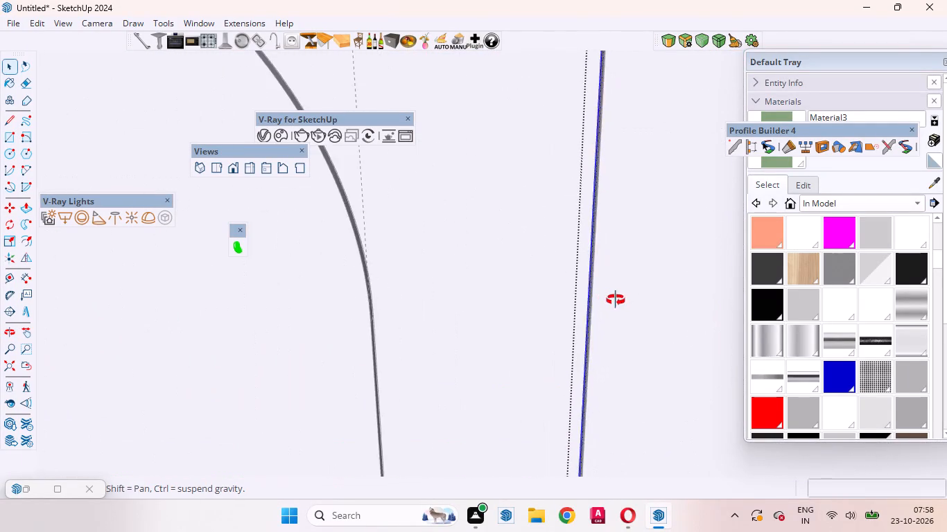
{"action": "middle_click_drag", "start_coordinate": [616, 300], "coordinate": [822, 399]}
{"action": "scroll", "coordinate": [588, 283], "scroll_direction": "up", "scroll_amount": 7}
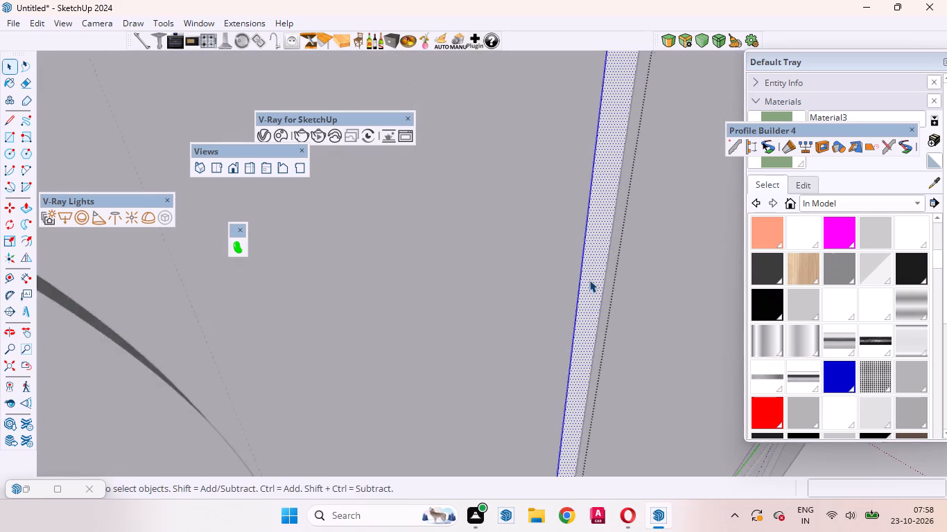
{"action": "scroll", "coordinate": [589, 280], "scroll_direction": "up", "scroll_amount": 2}
{"action": "right_click", "coordinate": [593, 268]}
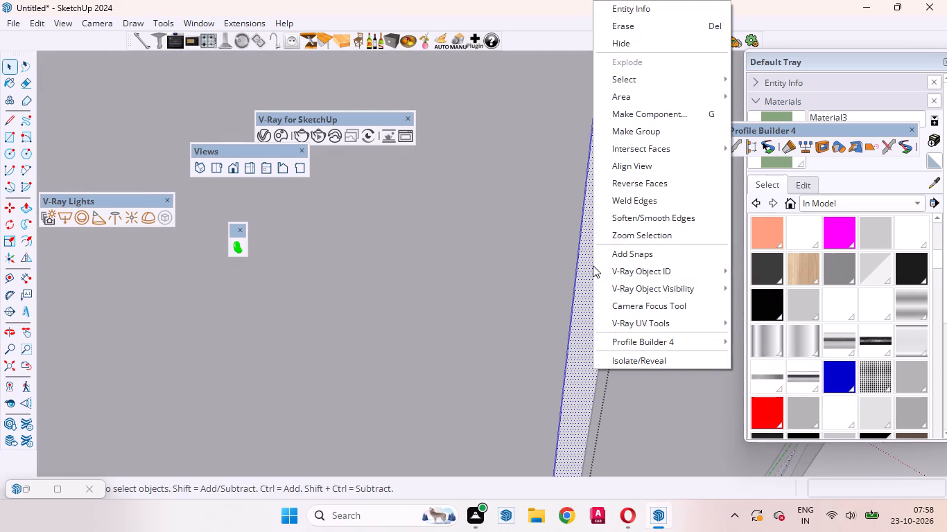
{"action": "left_click", "coordinate": [633, 134]}
{"action": "scroll", "coordinate": [457, 272], "scroll_direction": "down", "scroll_amount": 18}
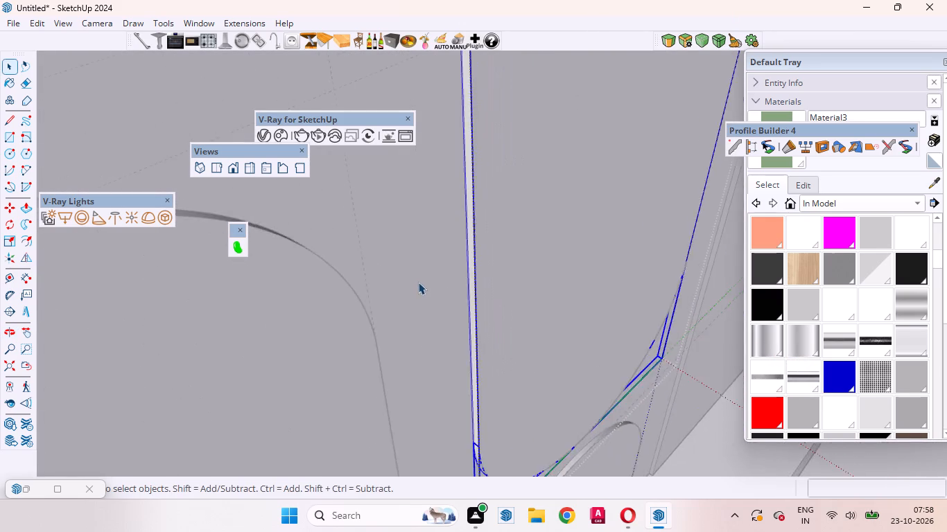
Convert the grouped edge faces of the fourth column's tall upper panel into a V-Ray mesh light.
{"action": "scroll", "coordinate": [418, 282], "scroll_direction": "down", "scroll_amount": 13}
{"action": "left_click", "coordinate": [160, 225]}
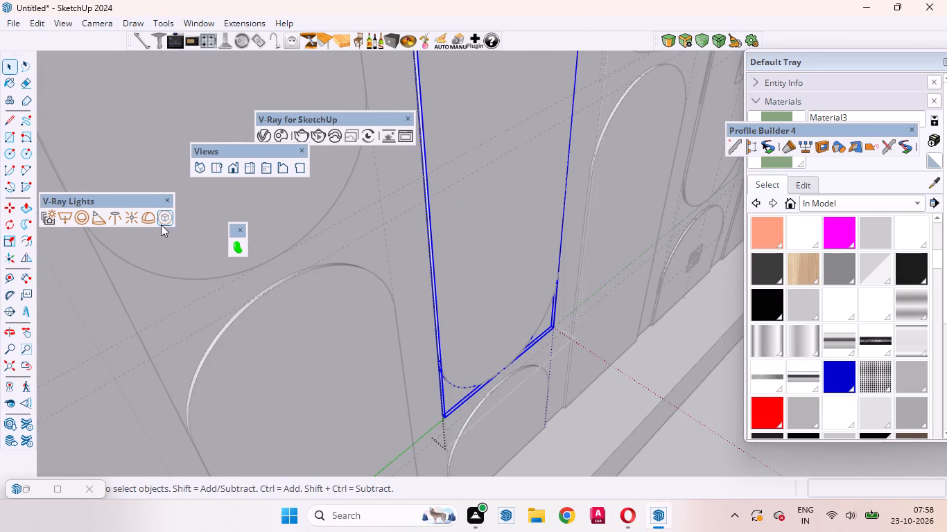
Open the wall panelling for editing and select the curved edge face of the fifth column's arched lower panel.
{"action": "scroll", "coordinate": [457, 325], "scroll_direction": "up", "scroll_amount": 8}
{"action": "scroll", "coordinate": [550, 262], "scroll_direction": "down", "scroll_amount": 5}
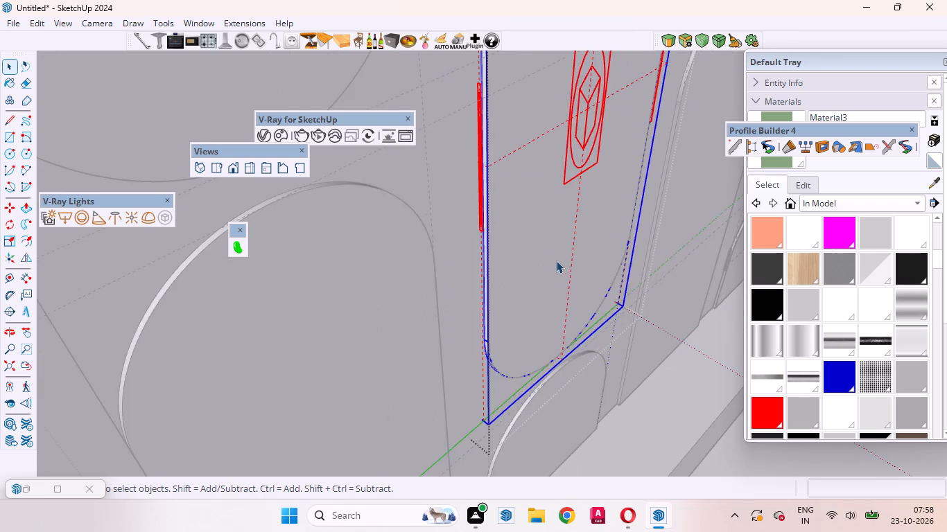
{"action": "scroll", "coordinate": [351, 263], "scroll_direction": "up", "scroll_amount": 4}
{"action": "scroll", "coordinate": [657, 250], "scroll_direction": "down", "scroll_amount": 6}
{"action": "scroll", "coordinate": [403, 277], "scroll_direction": "up", "scroll_amount": 9}
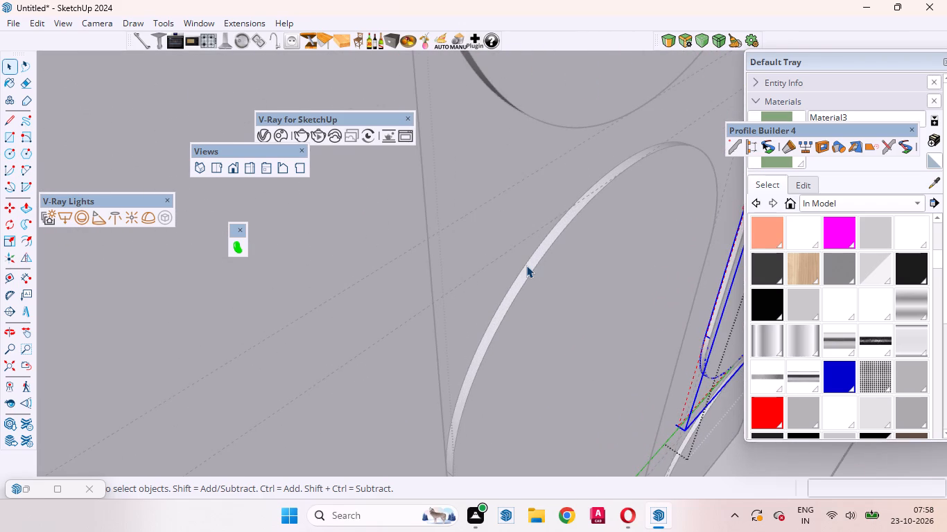
{"action": "double_click", "coordinate": [529, 267]}
{"action": "scroll", "coordinate": [479, 277], "scroll_direction": "down", "scroll_amount": 7}
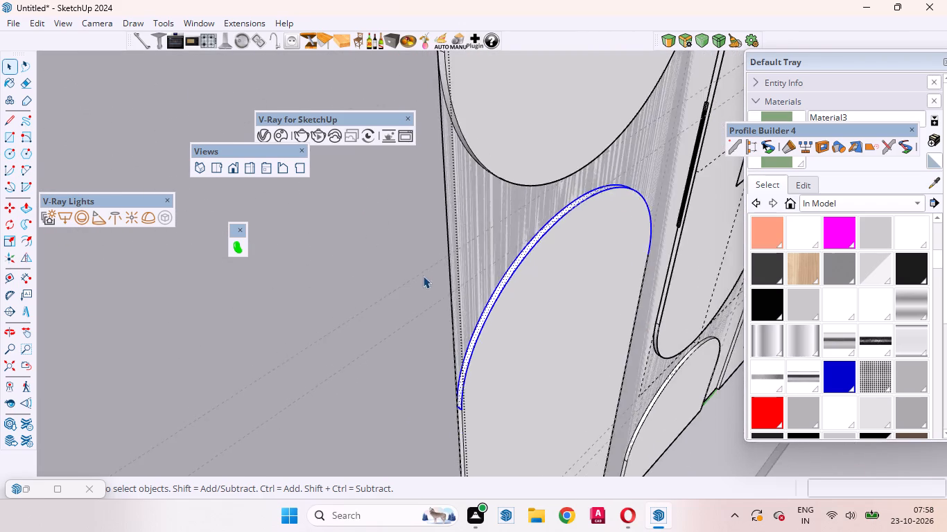
{"action": "scroll", "coordinate": [423, 276], "scroll_direction": "down", "scroll_amount": 9}
{"action": "middle_click_drag", "start_coordinate": [514, 295], "coordinate": [211, 351]}
{"action": "scroll", "coordinate": [568, 327], "scroll_direction": "up", "scroll_amount": 16}
{"action": "middle_click_drag", "start_coordinate": [590, 300], "coordinate": [489, 308], "text": "ctrl"}
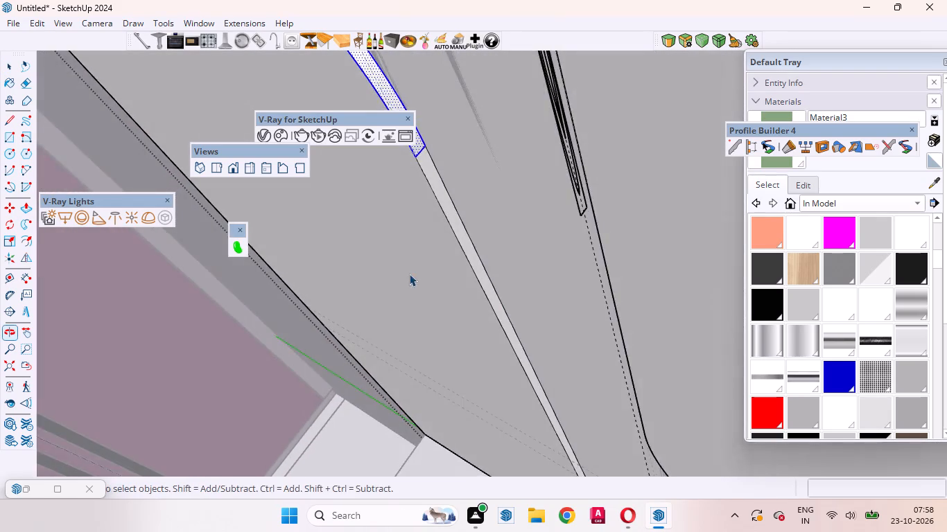
{"action": "scroll", "coordinate": [409, 257], "scroll_direction": "up", "scroll_amount": 4}
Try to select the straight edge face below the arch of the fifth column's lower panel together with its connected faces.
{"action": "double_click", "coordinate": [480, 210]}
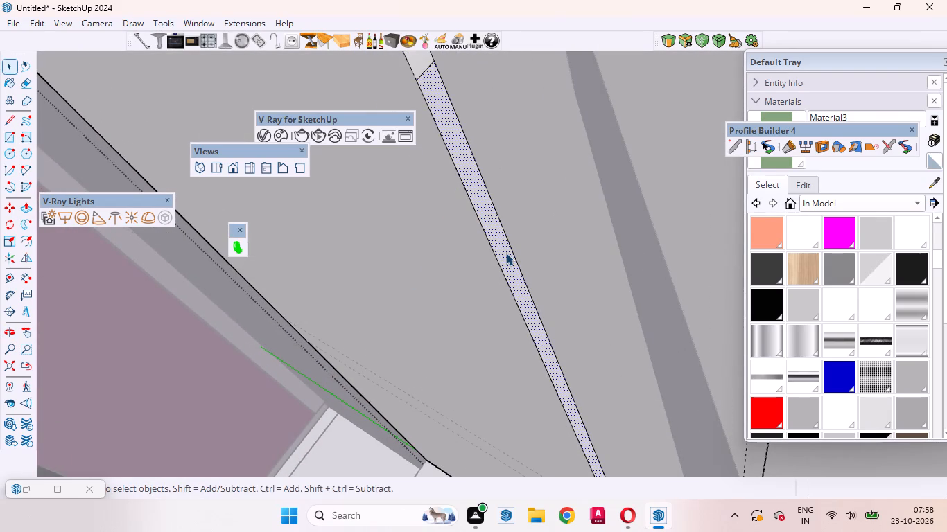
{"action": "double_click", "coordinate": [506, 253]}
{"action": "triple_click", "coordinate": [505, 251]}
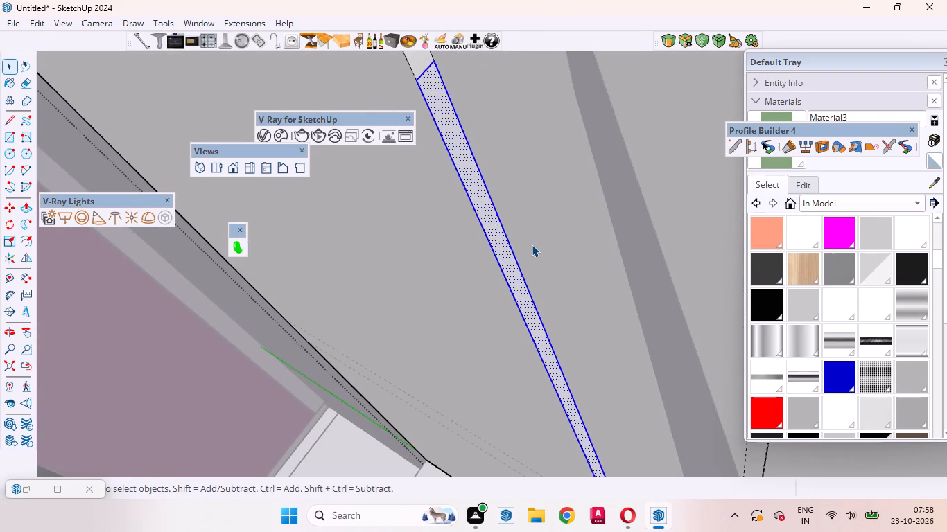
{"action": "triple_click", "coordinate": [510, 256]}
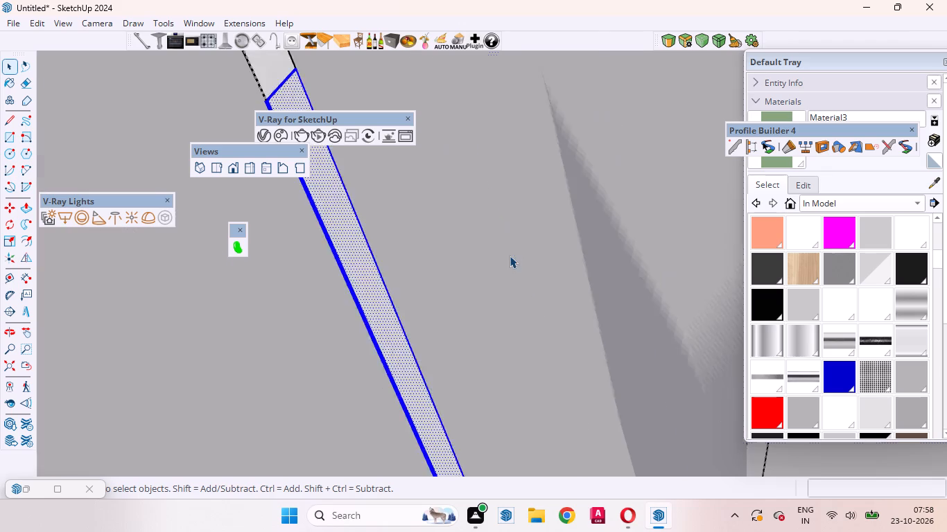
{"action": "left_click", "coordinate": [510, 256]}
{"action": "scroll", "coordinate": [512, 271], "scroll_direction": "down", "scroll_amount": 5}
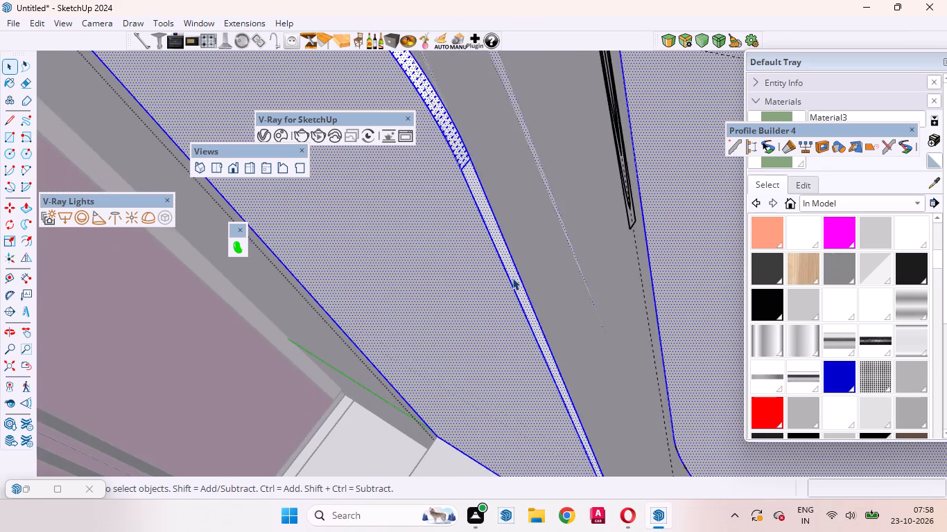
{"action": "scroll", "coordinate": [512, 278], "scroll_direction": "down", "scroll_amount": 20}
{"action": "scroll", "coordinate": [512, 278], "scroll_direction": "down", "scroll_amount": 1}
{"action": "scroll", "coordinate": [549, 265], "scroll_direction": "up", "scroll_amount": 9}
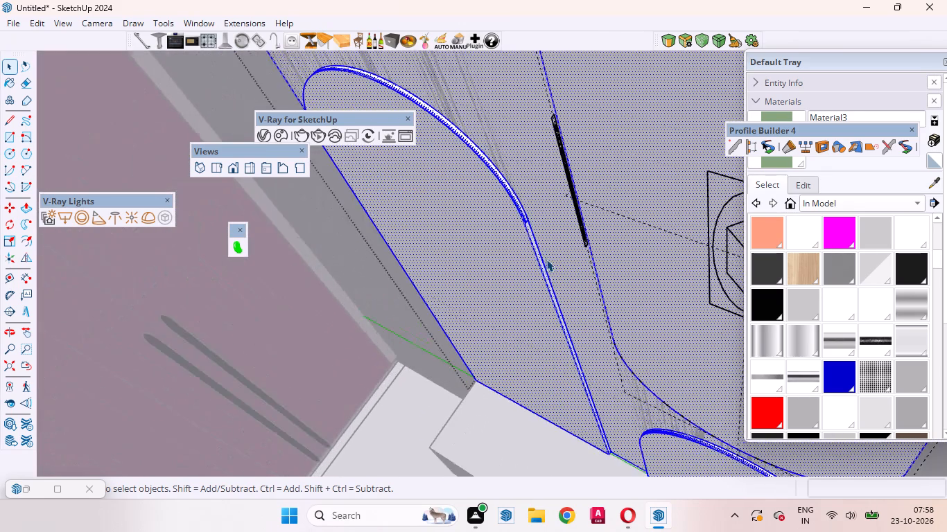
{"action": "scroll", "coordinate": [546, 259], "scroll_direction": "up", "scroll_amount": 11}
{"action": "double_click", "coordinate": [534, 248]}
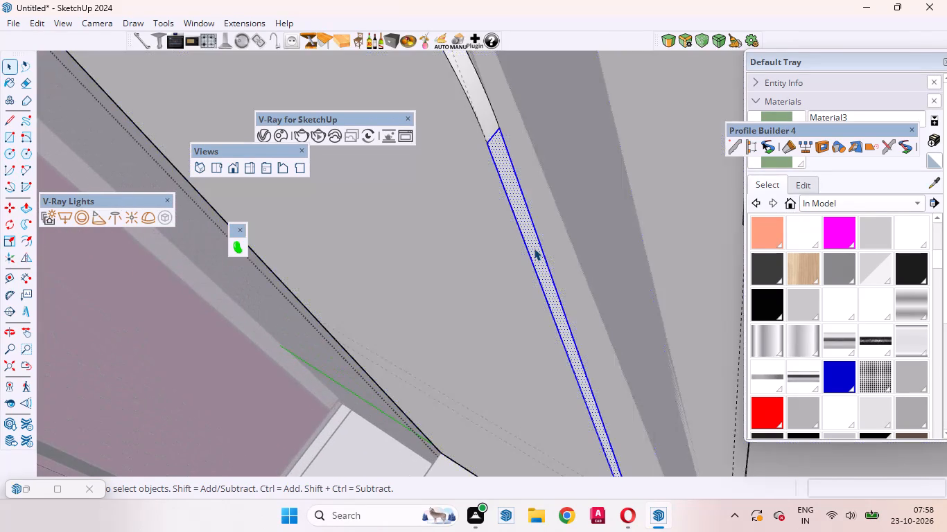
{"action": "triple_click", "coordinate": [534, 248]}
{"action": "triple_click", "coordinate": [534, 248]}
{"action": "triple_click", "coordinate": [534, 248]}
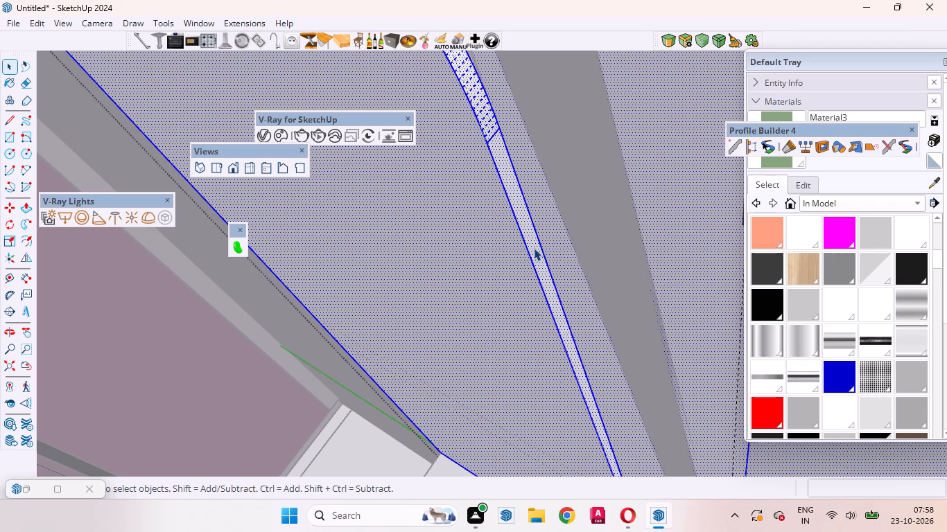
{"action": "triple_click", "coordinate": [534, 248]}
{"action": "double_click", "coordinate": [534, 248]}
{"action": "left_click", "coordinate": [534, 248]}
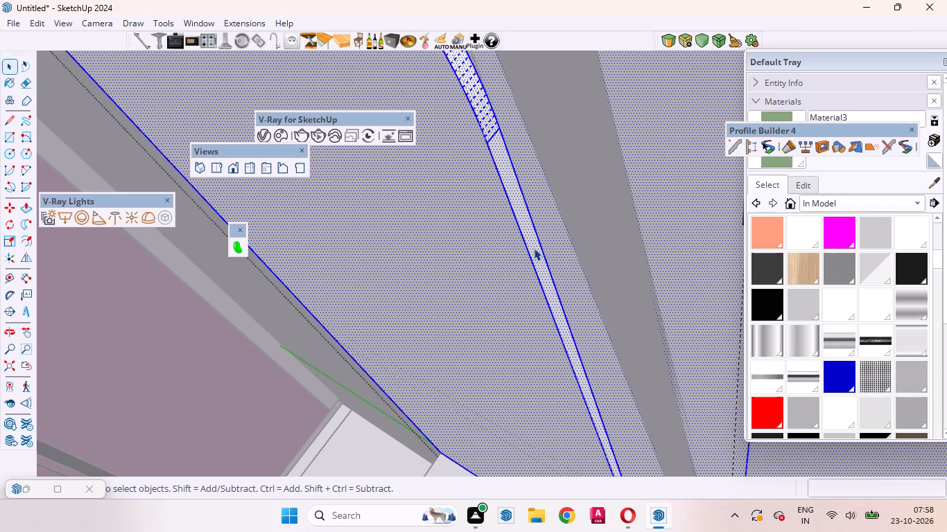
Select both straight edge faces and the curved arch edge face of the fifth column's lower panel.
{"action": "double_click", "coordinate": [534, 248]}
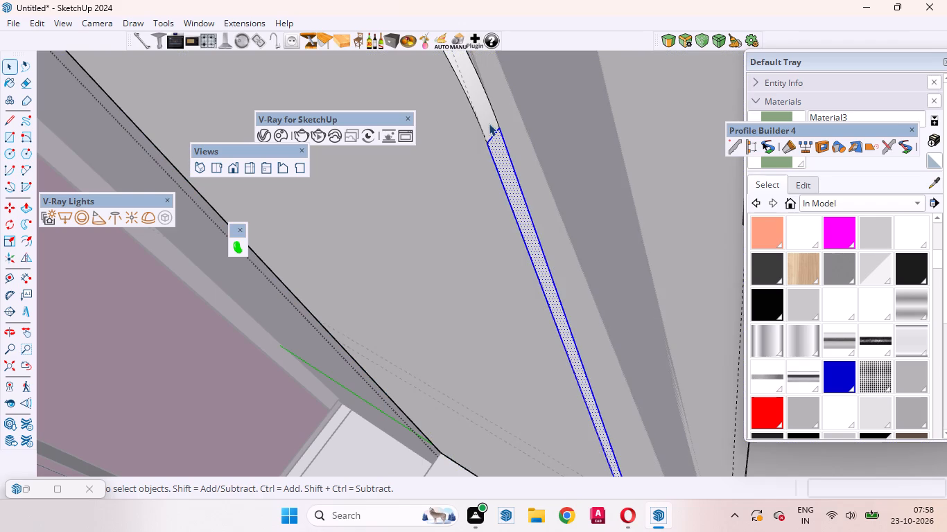
{"action": "scroll", "coordinate": [530, 193], "scroll_direction": "down", "scroll_amount": 5}
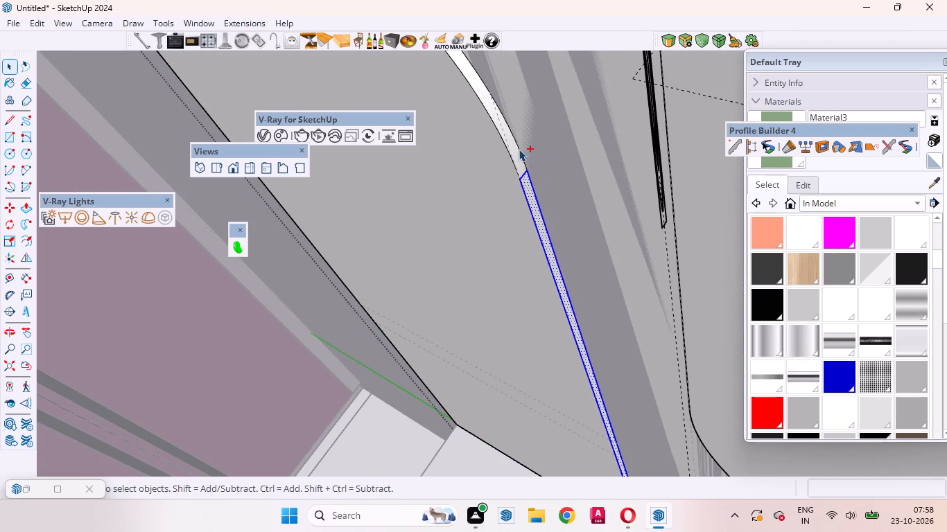
{"action": "double_click", "coordinate": [514, 149], "text": "ctrl"}
{"action": "scroll", "coordinate": [577, 197], "scroll_direction": "down", "scroll_amount": 11, "text": "ctrl"}
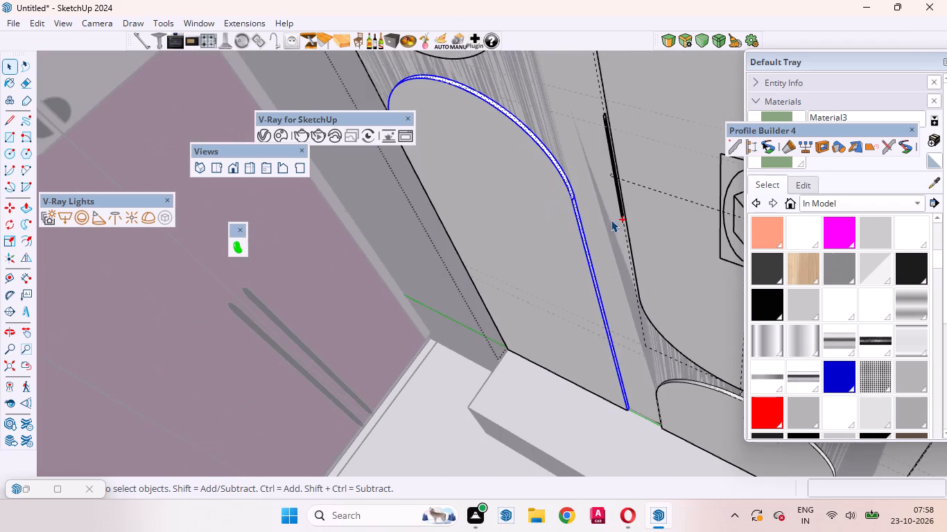
{"action": "middle_click_drag", "start_coordinate": [510, 264], "coordinate": [724, 295], "text": "ctrl"}
{"action": "scroll", "coordinate": [586, 202], "scroll_direction": "up", "scroll_amount": 3, "text": "ctrl"}
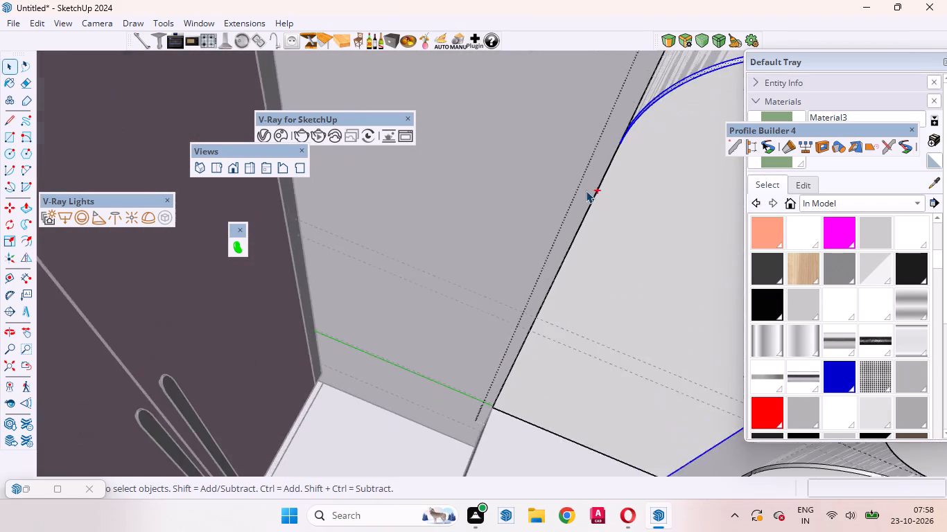
{"action": "scroll", "coordinate": [586, 190], "scroll_direction": "up", "scroll_amount": 7, "text": "ctrl"}
{"action": "middle_click_drag", "start_coordinate": [585, 193], "coordinate": [632, 263], "text": "ctrl"}
{"action": "scroll", "coordinate": [582, 251], "scroll_direction": "up", "scroll_amount": 4, "text": "ctrl"}
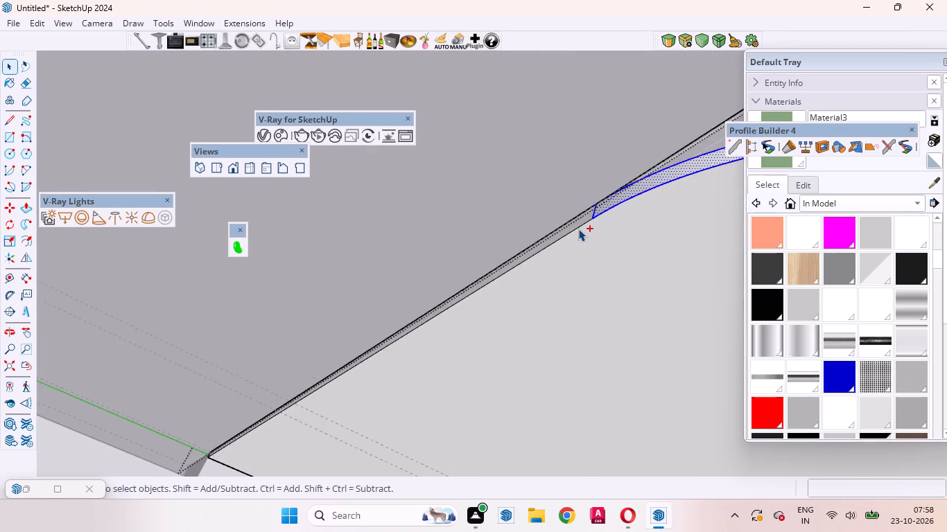
{"action": "scroll", "coordinate": [578, 229], "scroll_direction": "up", "scroll_amount": 8, "text": "ctrl"}
{"action": "double_click", "coordinate": [577, 222], "text": "ctrl"}
Group the selected edge faces of the fifth column's lower panel and convert the group into a V-Ray mesh light.
{"action": "right_click", "coordinate": [577, 222], "text": "ctrl"}
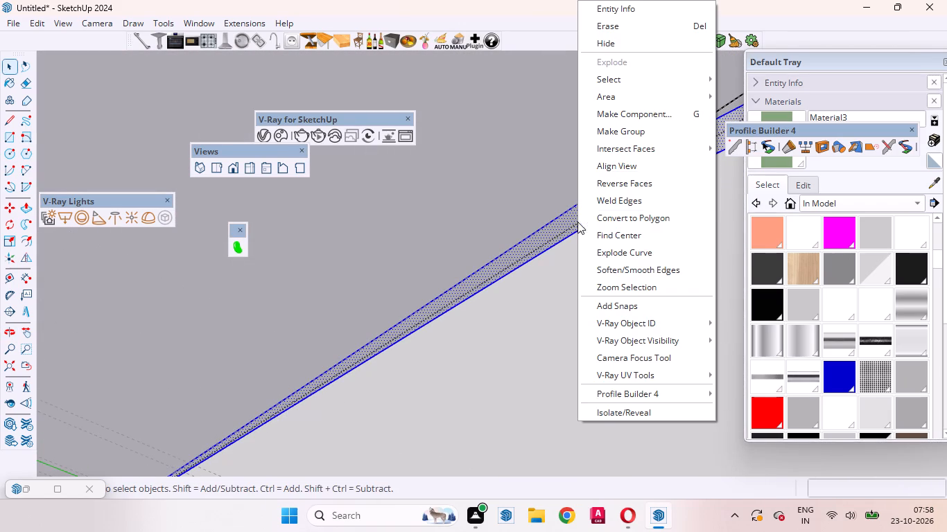
{"action": "left_click", "coordinate": [615, 127]}
{"action": "left_click", "coordinate": [166, 225]}
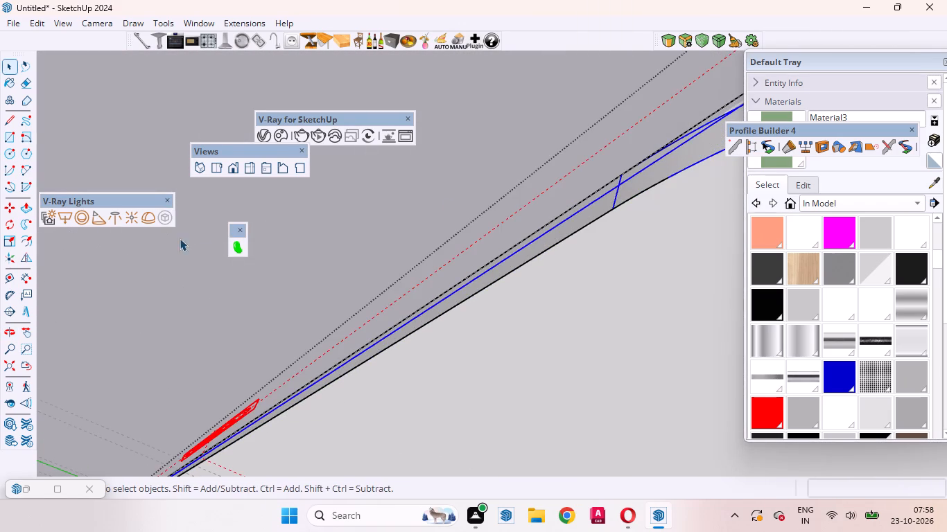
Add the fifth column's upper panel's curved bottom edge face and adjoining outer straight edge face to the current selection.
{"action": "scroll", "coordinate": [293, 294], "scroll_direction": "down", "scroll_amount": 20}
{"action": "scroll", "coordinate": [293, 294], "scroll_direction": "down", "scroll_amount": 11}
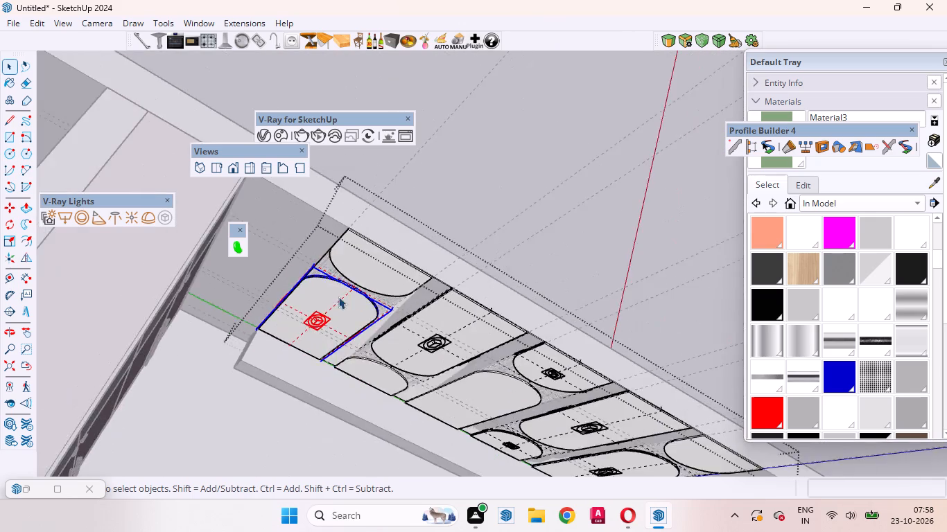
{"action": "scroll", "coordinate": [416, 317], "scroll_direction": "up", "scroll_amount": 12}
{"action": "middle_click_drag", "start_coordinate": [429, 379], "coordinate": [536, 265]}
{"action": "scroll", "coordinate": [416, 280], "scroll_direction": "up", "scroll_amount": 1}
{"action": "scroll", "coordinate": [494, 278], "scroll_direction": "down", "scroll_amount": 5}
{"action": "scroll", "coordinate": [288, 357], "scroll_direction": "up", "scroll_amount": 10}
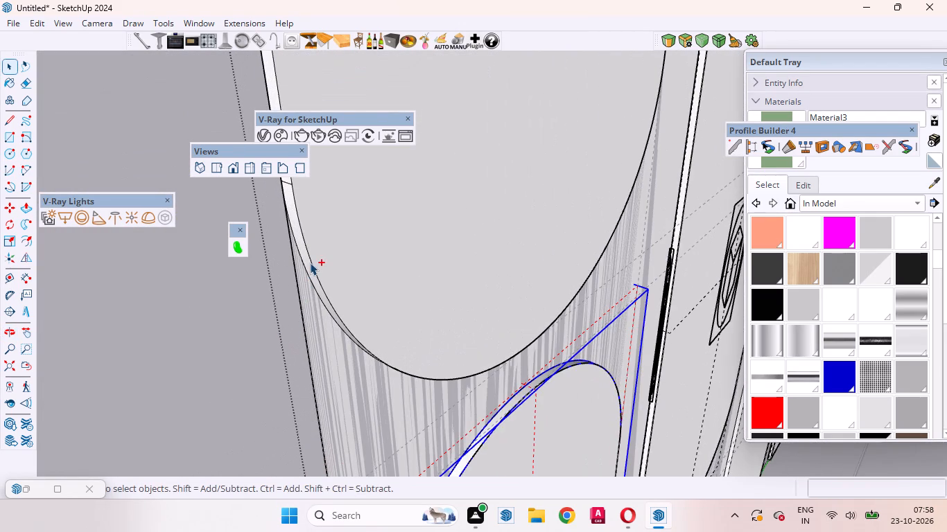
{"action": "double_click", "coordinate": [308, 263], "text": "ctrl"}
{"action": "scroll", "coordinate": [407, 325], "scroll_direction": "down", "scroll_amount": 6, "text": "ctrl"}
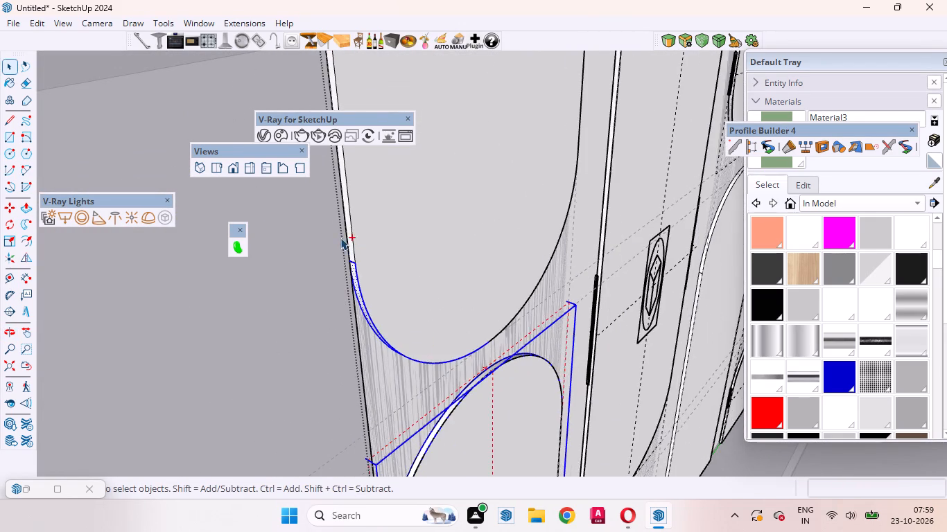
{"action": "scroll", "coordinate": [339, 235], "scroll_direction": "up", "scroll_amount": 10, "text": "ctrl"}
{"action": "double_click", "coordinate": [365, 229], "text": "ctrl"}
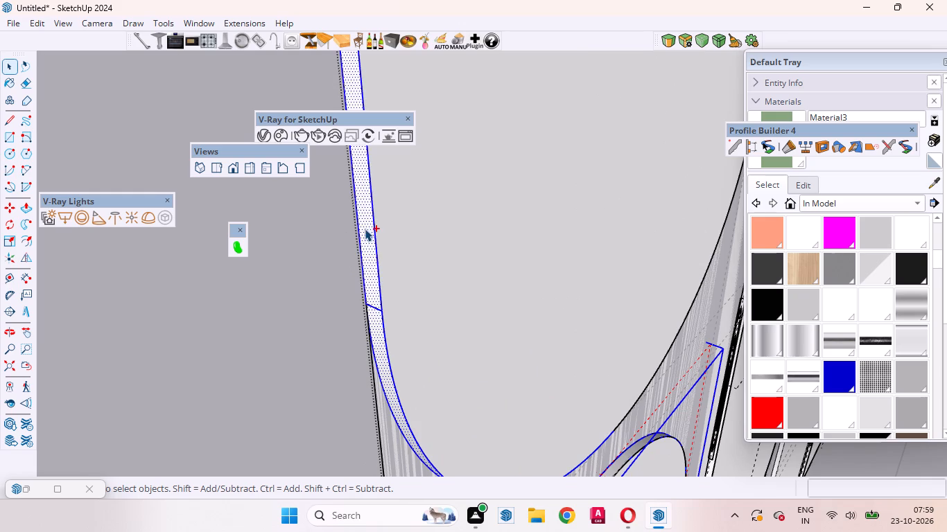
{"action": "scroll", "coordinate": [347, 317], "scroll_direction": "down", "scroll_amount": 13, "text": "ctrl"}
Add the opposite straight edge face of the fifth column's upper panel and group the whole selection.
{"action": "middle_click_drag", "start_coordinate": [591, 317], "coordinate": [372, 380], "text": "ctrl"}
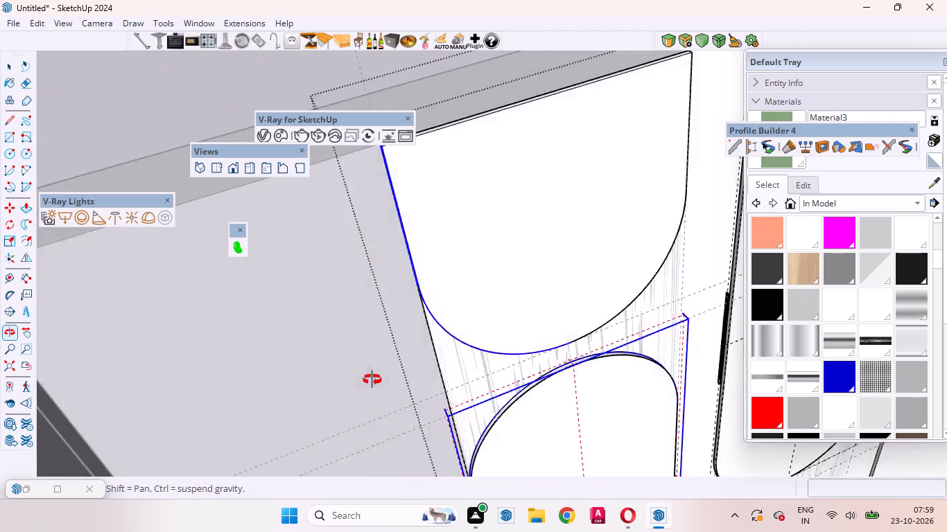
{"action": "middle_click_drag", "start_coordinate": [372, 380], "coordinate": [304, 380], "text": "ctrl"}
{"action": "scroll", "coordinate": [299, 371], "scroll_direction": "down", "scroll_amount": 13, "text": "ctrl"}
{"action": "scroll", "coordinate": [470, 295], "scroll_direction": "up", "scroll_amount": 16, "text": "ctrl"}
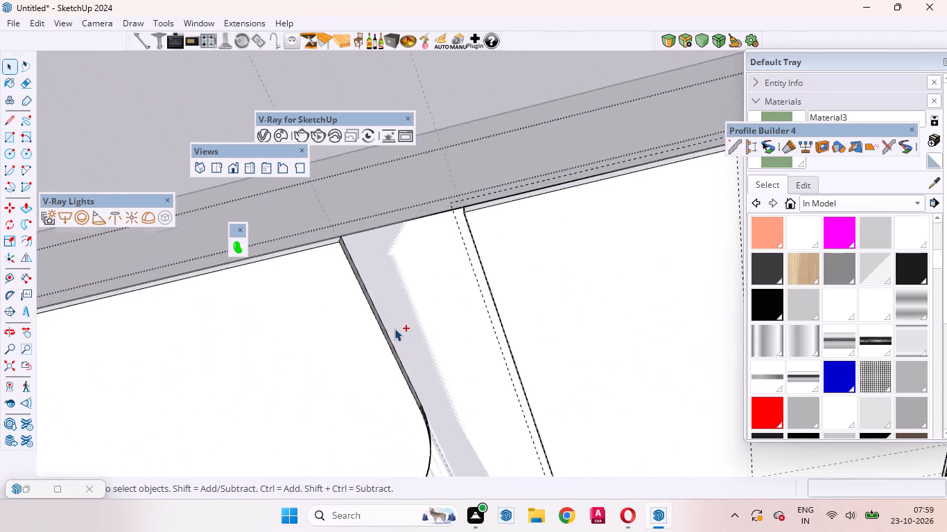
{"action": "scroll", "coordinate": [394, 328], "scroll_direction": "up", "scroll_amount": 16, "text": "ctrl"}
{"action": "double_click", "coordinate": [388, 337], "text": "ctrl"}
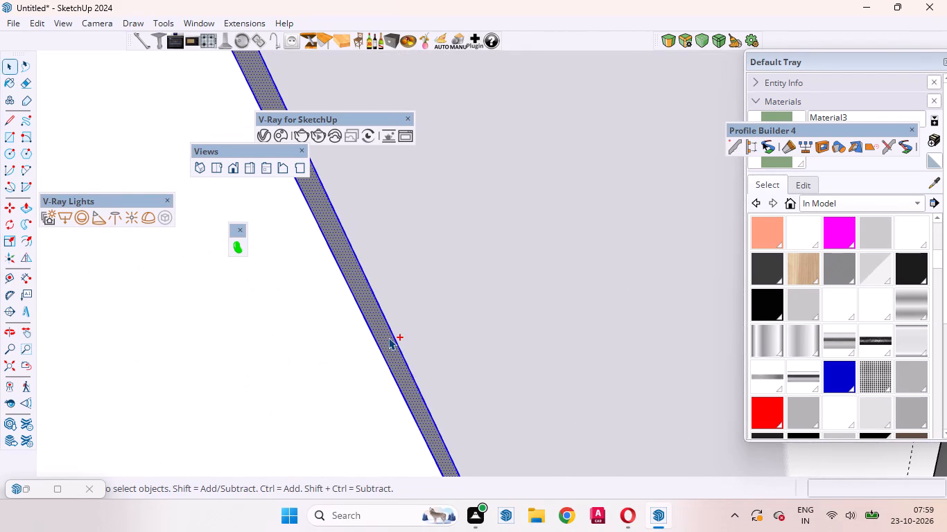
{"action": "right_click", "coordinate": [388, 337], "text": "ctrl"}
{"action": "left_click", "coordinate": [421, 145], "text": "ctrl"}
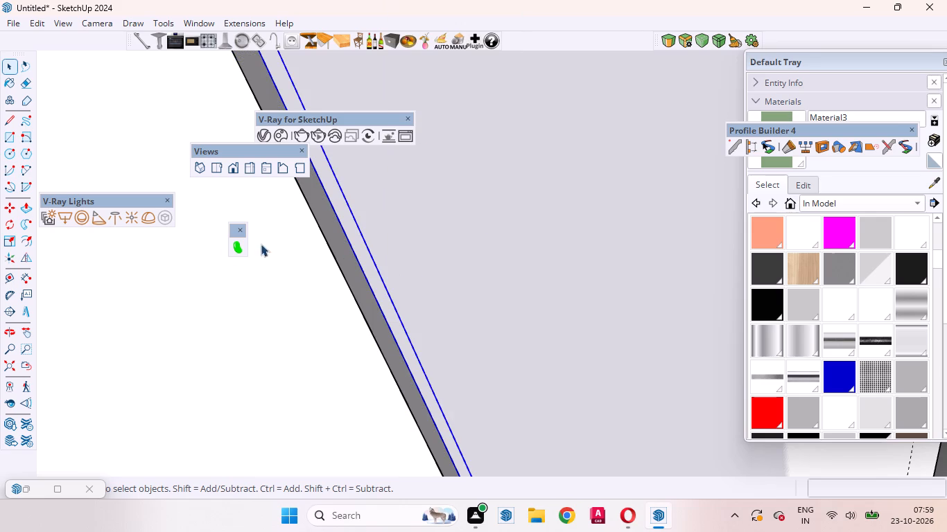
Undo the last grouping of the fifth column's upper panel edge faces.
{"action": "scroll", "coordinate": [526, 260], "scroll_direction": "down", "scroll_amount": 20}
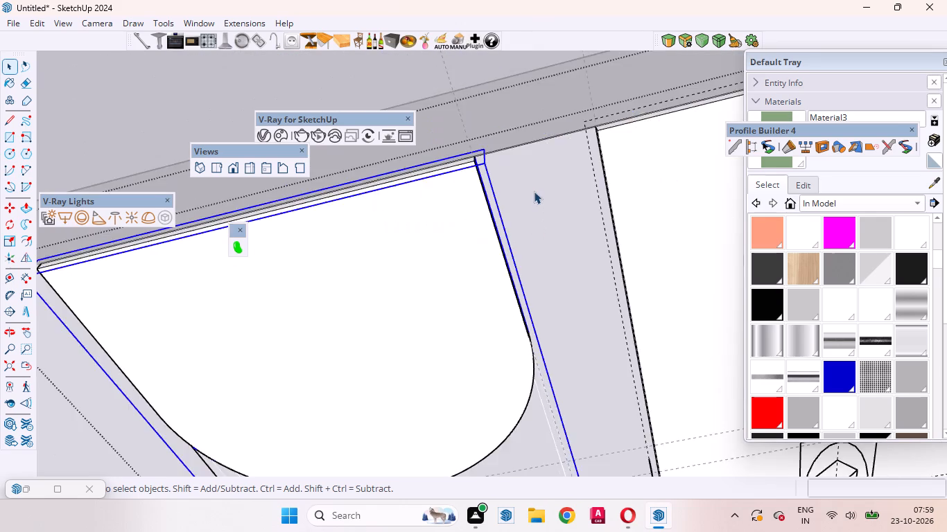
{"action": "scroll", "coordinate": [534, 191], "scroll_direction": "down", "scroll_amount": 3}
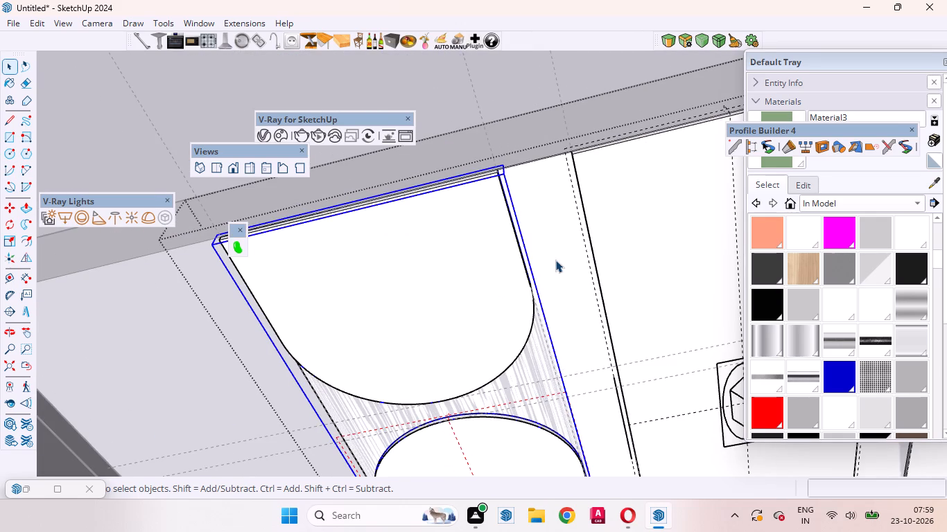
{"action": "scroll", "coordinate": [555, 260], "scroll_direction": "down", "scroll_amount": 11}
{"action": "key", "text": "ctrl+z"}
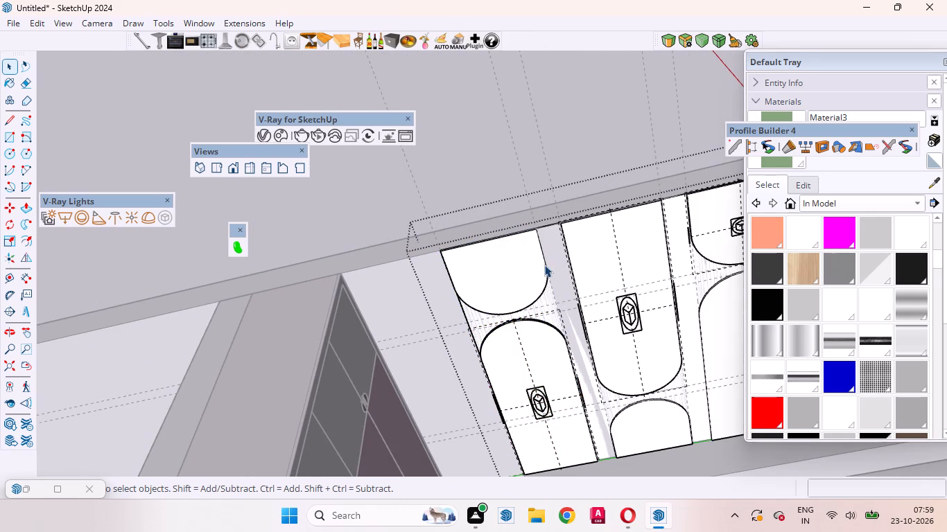
Select the straight edge face of the fifth column's upper panel on the side facing the neighbouring column.
{"action": "scroll", "coordinate": [536, 280], "scroll_direction": "up", "scroll_amount": 5}
{"action": "middle_click_drag", "start_coordinate": [545, 269], "coordinate": [547, 291]}
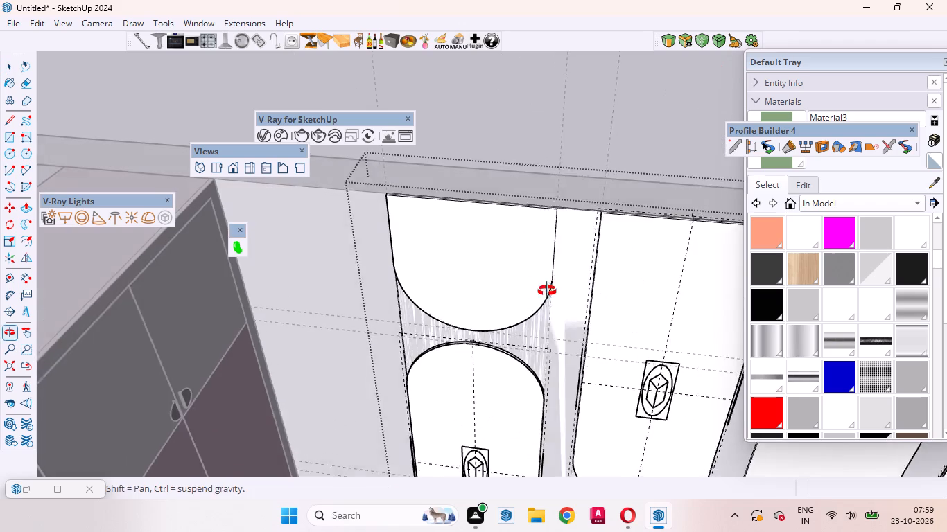
{"action": "middle_click_drag", "start_coordinate": [547, 291], "coordinate": [547, 305]}
{"action": "scroll", "coordinate": [558, 263], "scroll_direction": "up", "scroll_amount": 5}
{"action": "middle_click_drag", "start_coordinate": [558, 267], "coordinate": [492, 312]}
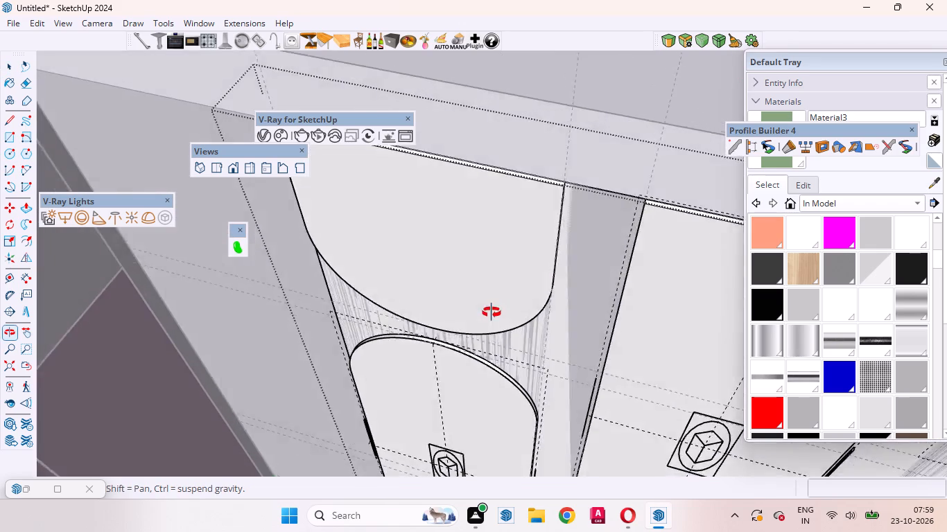
{"action": "middle_click_drag", "start_coordinate": [492, 312], "coordinate": [415, 283]}
{"action": "scroll", "coordinate": [580, 261], "scroll_direction": "up", "scroll_amount": 9}
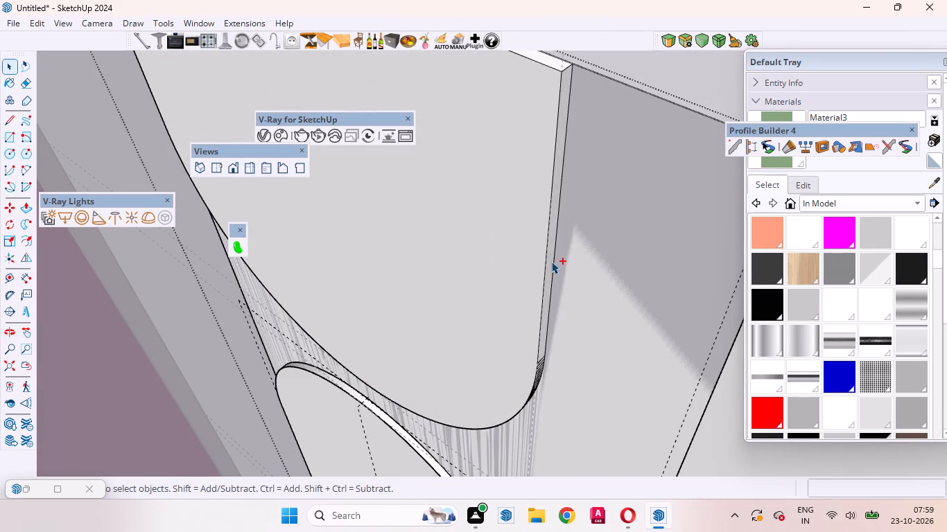
{"action": "double_click", "coordinate": [551, 261], "text": "ctrl"}
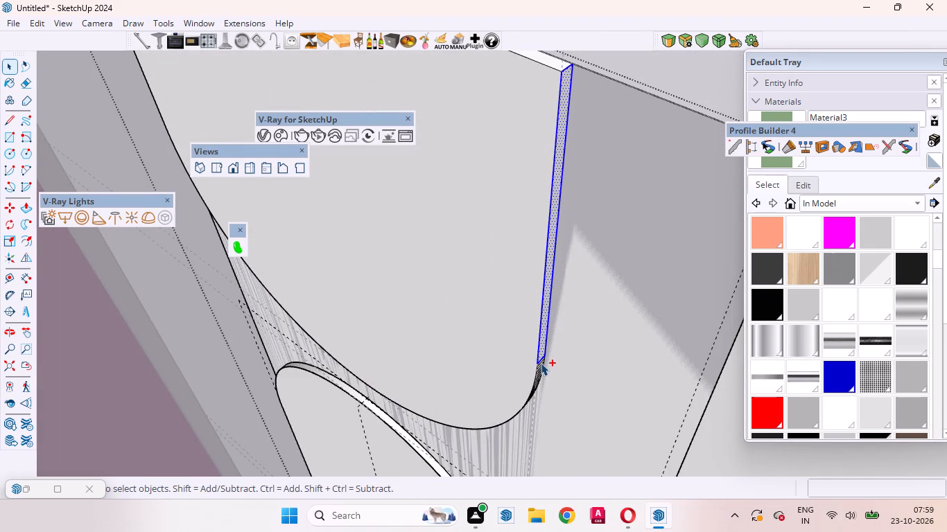
Add the uppermost small facets of the upper panel's curved bottom edge, directly below the selected straight face, to the selection.
{"action": "scroll", "coordinate": [593, 333], "scroll_direction": "down", "scroll_amount": 10, "text": "ctrl"}
{"action": "scroll", "coordinate": [563, 393], "scroll_direction": "up", "scroll_amount": 1, "text": "ctrl"}
{"action": "middle_click_drag", "start_coordinate": [562, 392], "coordinate": [542, 184], "text": "ctrl"}
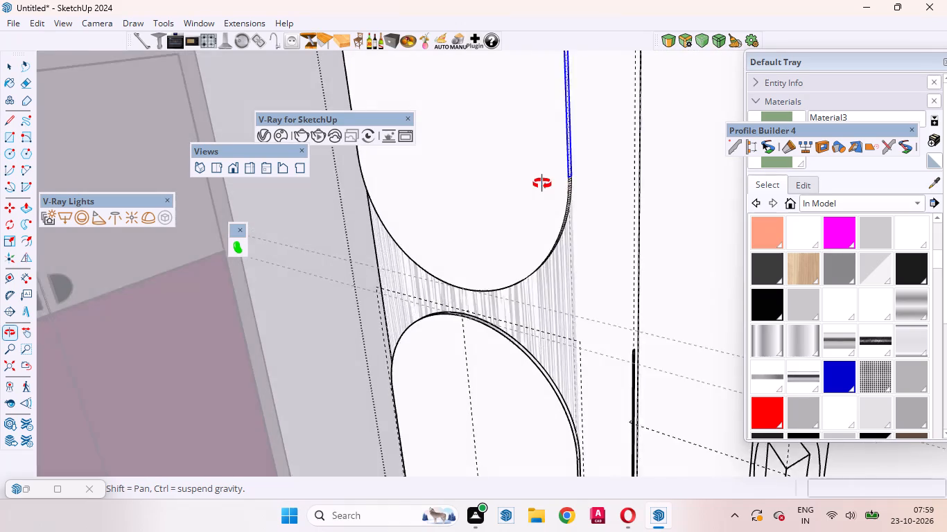
{"action": "middle_click_drag", "start_coordinate": [542, 184], "coordinate": [508, 168], "text": "ctrl"}
{"action": "scroll", "coordinate": [544, 205], "scroll_direction": "up", "scroll_amount": 16, "text": "ctrl"}
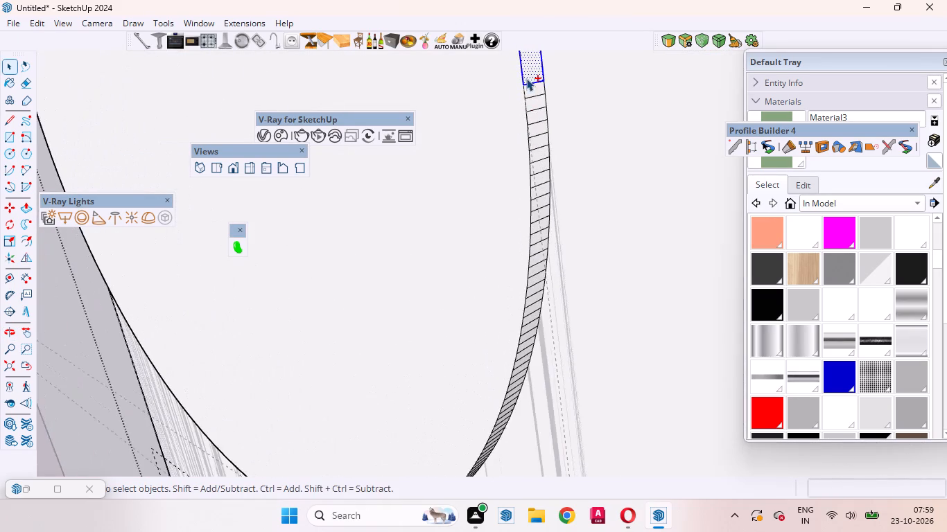
{"action": "double_click", "coordinate": [531, 87], "text": "ctrl"}
{"action": "double_click", "coordinate": [531, 101], "text": "ctrl"}
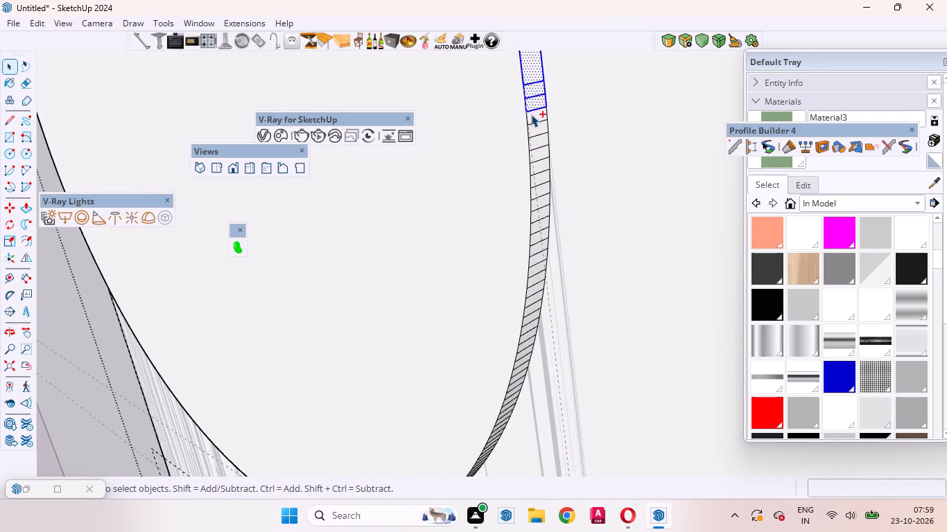
{"action": "double_click", "coordinate": [531, 114], "text": "ctrl"}
{"action": "double_click", "coordinate": [533, 131], "text": "ctrl"}
{"action": "double_click", "coordinate": [535, 139], "text": "ctrl"}
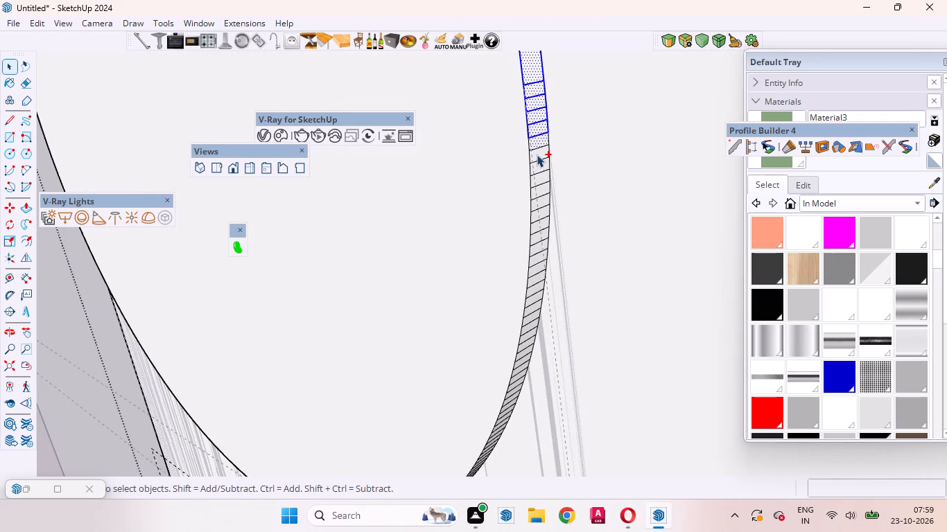
{"action": "left_click", "coordinate": [537, 154], "text": "ctrl"}
{"action": "left_click", "coordinate": [537, 154], "text": "ctrl"}
{"action": "double_click", "coordinate": [537, 165], "text": "ctrl"}
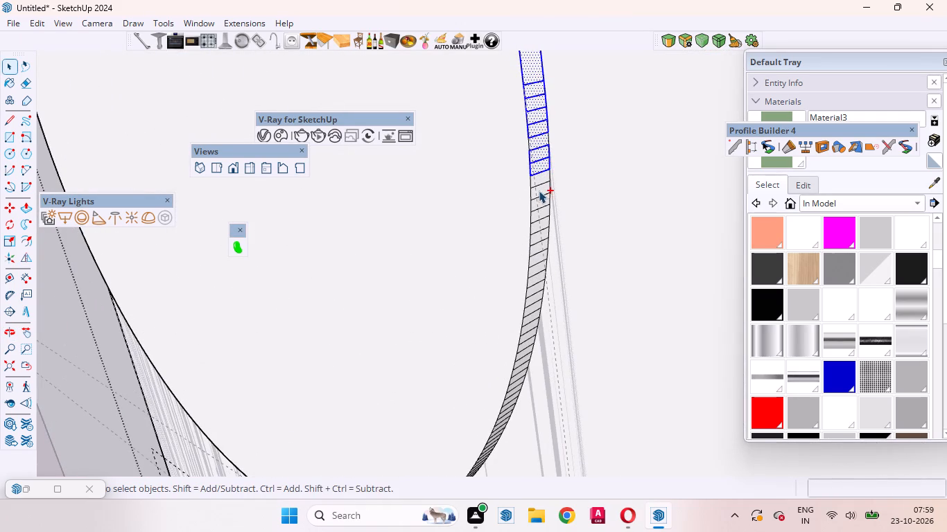
Extend the selection down the curved edge facet by facet, including any facets skipped between selected ones.
{"action": "left_click", "coordinate": [539, 190], "text": "ctrl"}
{"action": "left_click", "coordinate": [535, 184], "text": "ctrl"}
{"action": "left_click", "coordinate": [534, 181], "text": "ctrl"}
{"action": "left_click", "coordinate": [535, 190], "text": "ctrl"}
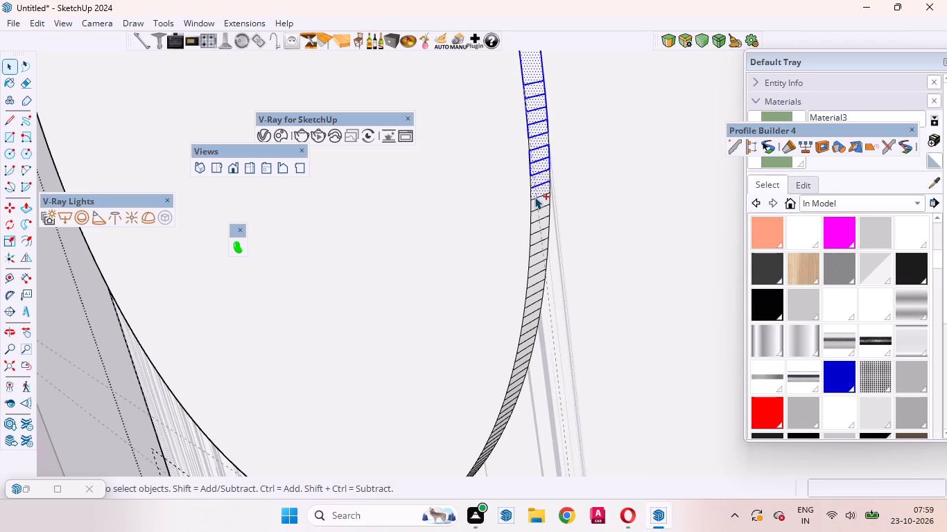
{"action": "left_click", "coordinate": [535, 200], "text": "ctrl"}
{"action": "left_click_drag", "start_coordinate": [535, 206], "coordinate": [535, 222], "text": "ctrl"}
{"action": "double_click", "coordinate": [535, 223], "text": "ctrl"}
{"action": "left_click", "coordinate": [535, 209], "text": "ctrl"}
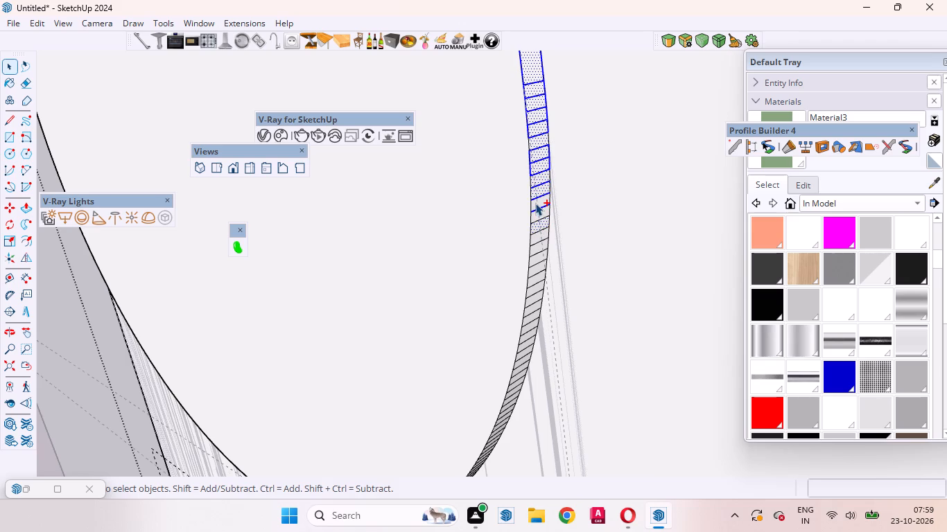
{"action": "left_click", "coordinate": [535, 202], "text": "ctrl"}
{"action": "left_click", "coordinate": [539, 209], "text": "ctrl"}
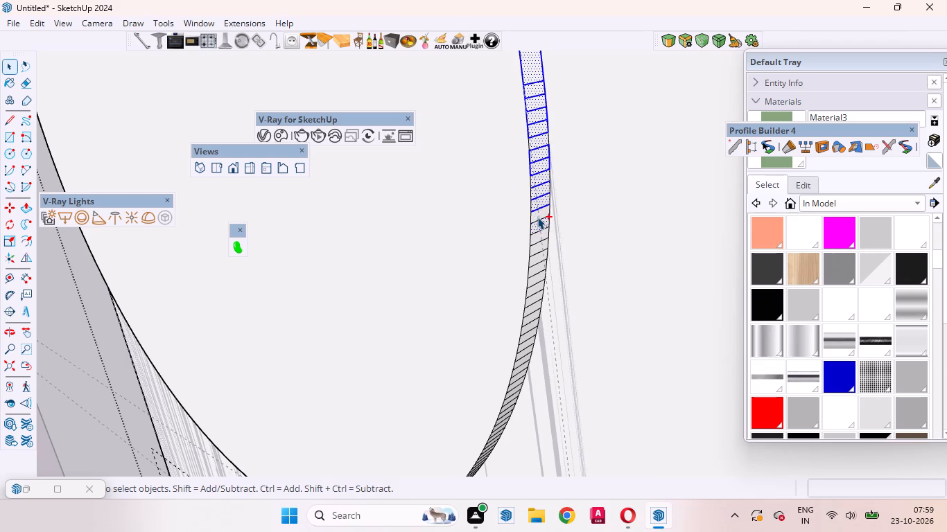
{"action": "left_click", "coordinate": [537, 217], "text": "ctrl"}
{"action": "left_click", "coordinate": [540, 233], "text": "ctrl"}
Add the following curved edge facets to the selection and fill the unselected gap left between them.
{"action": "scroll", "coordinate": [539, 256], "scroll_direction": "up", "scroll_amount": 10, "text": "ctrl"}
{"action": "double_click", "coordinate": [531, 216], "text": "ctrl"}
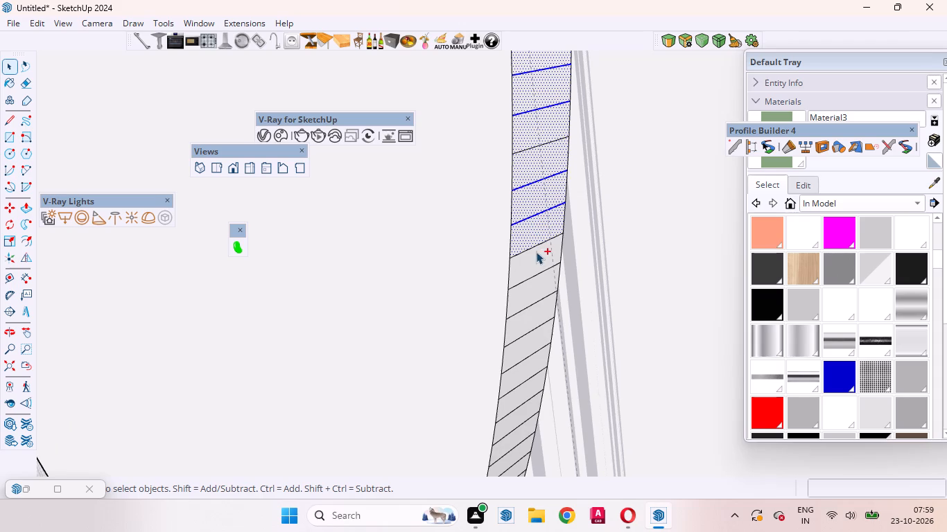
{"action": "double_click", "coordinate": [537, 276], "text": "ctrl"}
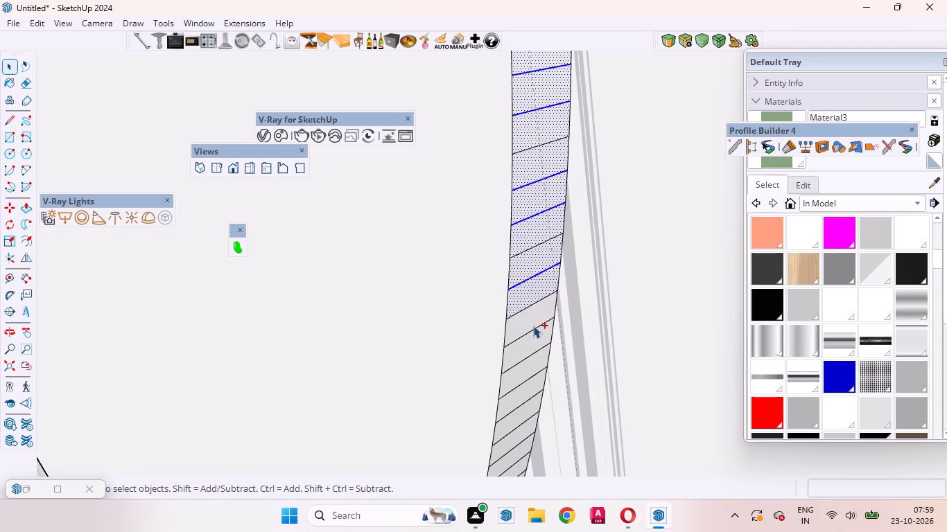
{"action": "double_click", "coordinate": [533, 328], "text": "ctrl"}
{"action": "scroll", "coordinate": [599, 211], "scroll_direction": "down", "scroll_amount": 9, "text": "ctrl"}
{"action": "scroll", "coordinate": [611, 127], "scroll_direction": "down", "scroll_amount": 4, "text": "ctrl"}
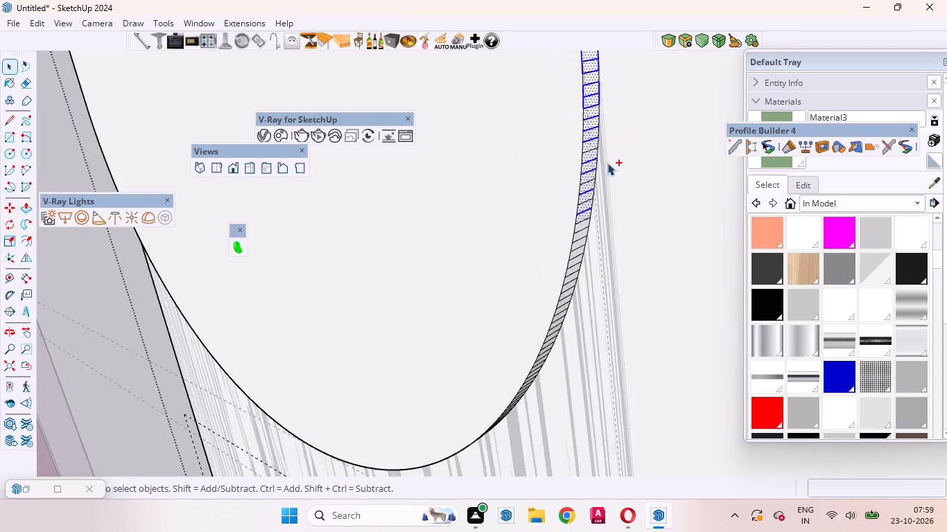
{"action": "scroll", "coordinate": [591, 258], "scroll_direction": "up", "scroll_amount": 10, "text": "ctrl"}
{"action": "double_click", "coordinate": [569, 199], "text": "ctrl"}
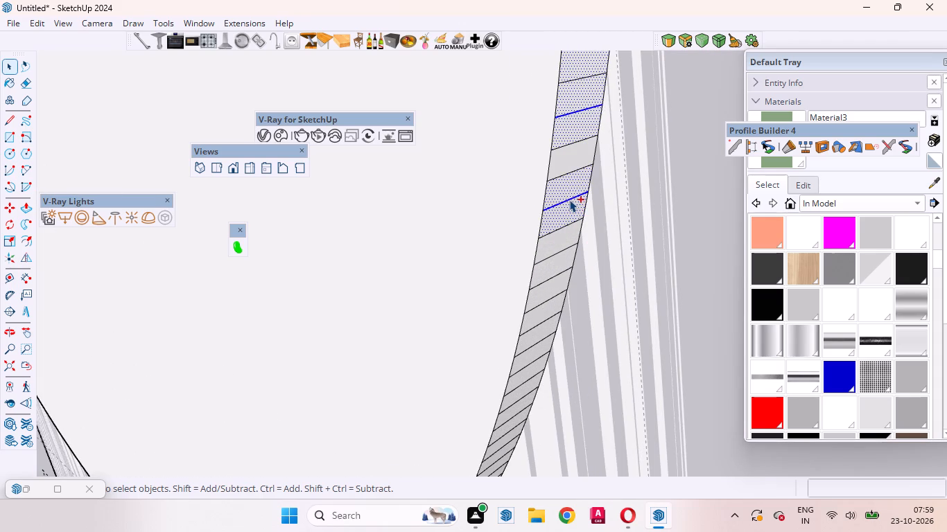
{"action": "double_click", "coordinate": [566, 175], "text": "ctrl"}
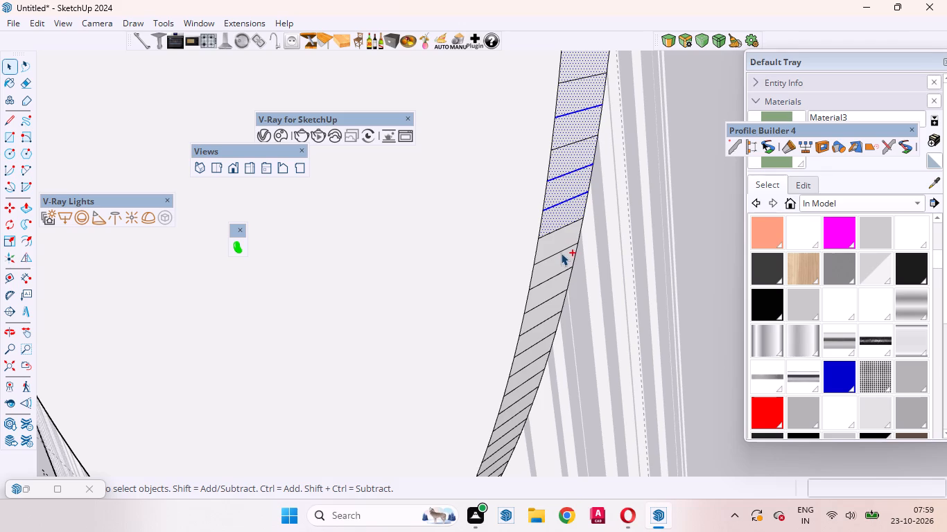
Continue adding the curved edge's facets along its steep upper part, including the skipped ones, to the selection.
{"action": "double_click", "coordinate": [561, 252], "text": "ctrl"}
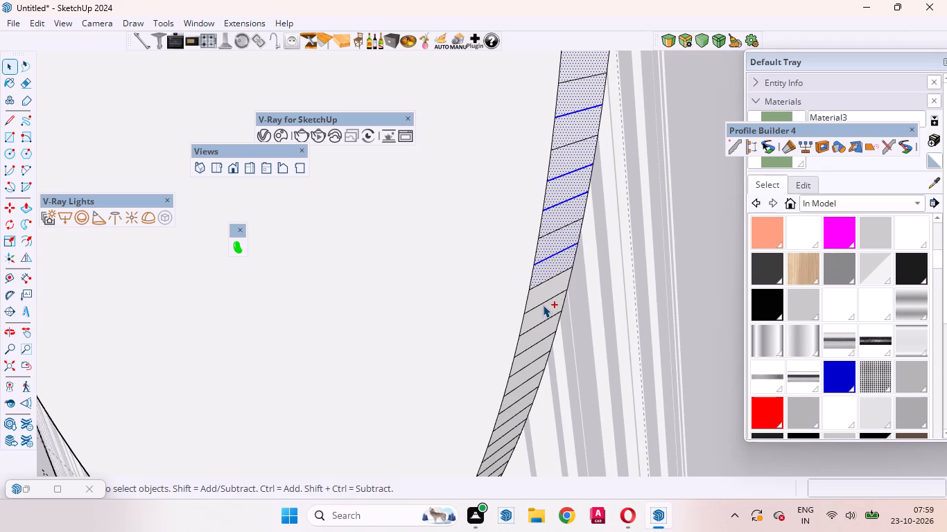
{"action": "left_click", "coordinate": [543, 305], "text": "ctrl"}
{"action": "left_click", "coordinate": [543, 305], "text": "ctrl"}
{"action": "double_click", "coordinate": [541, 339], "text": "ctrl"}
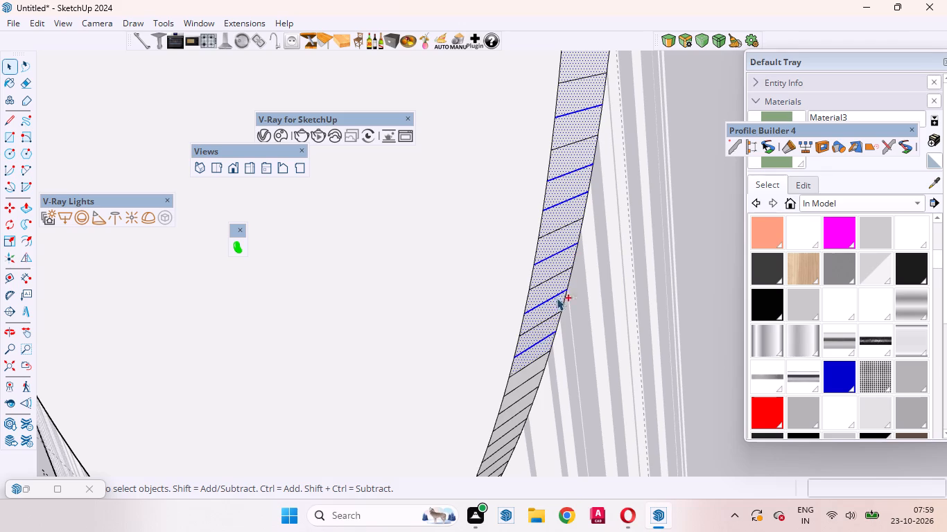
{"action": "scroll", "coordinate": [645, 150], "scroll_direction": "down", "scroll_amount": 10, "text": "ctrl"}
{"action": "scroll", "coordinate": [591, 304], "scroll_direction": "up", "scroll_amount": 11, "text": "ctrl"}
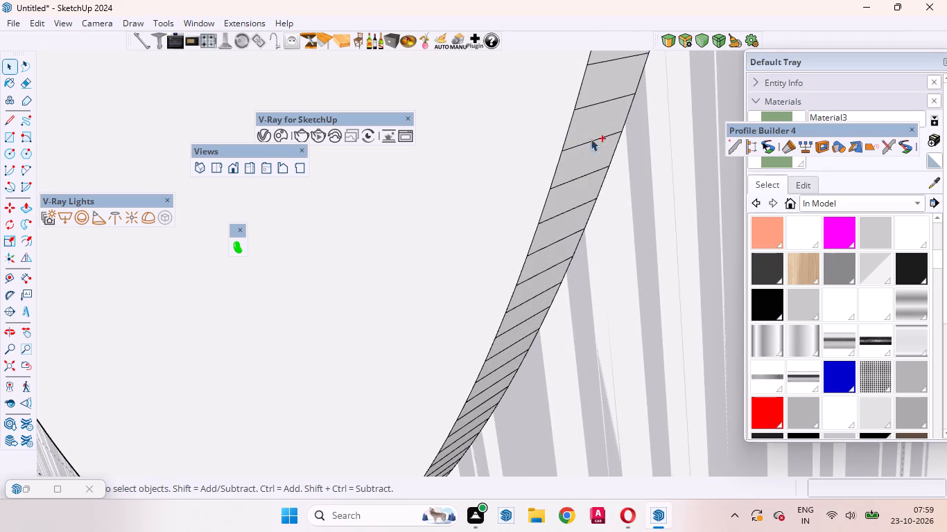
{"action": "double_click", "coordinate": [605, 104], "text": "ctrl"}
{"action": "scroll", "coordinate": [568, 216], "scroll_direction": "down", "scroll_amount": 4, "text": "ctrl"}
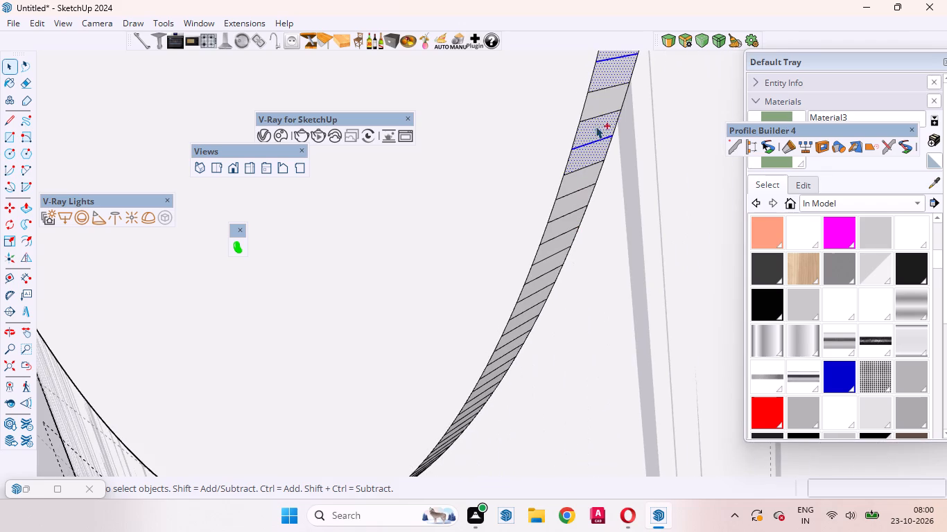
{"action": "double_click", "coordinate": [602, 105], "text": "ctrl"}
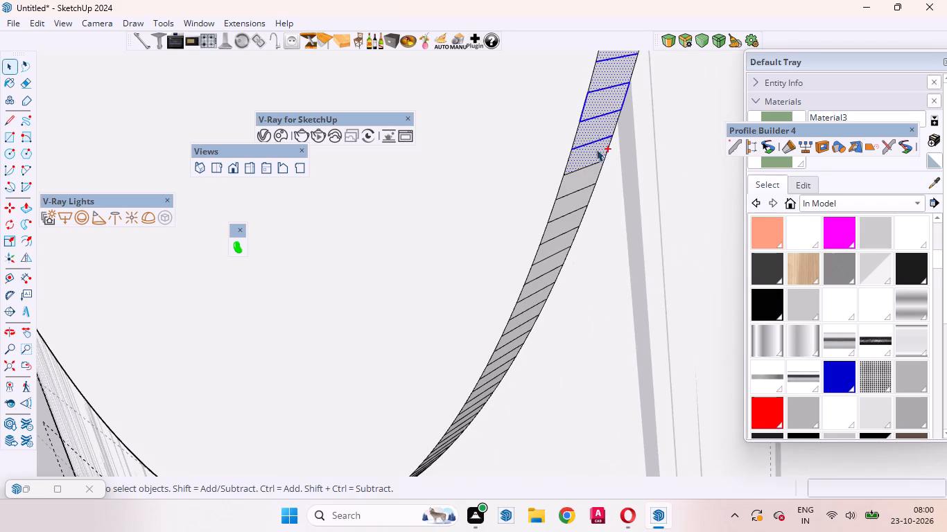
{"action": "double_click", "coordinate": [579, 181], "text": "ctrl"}
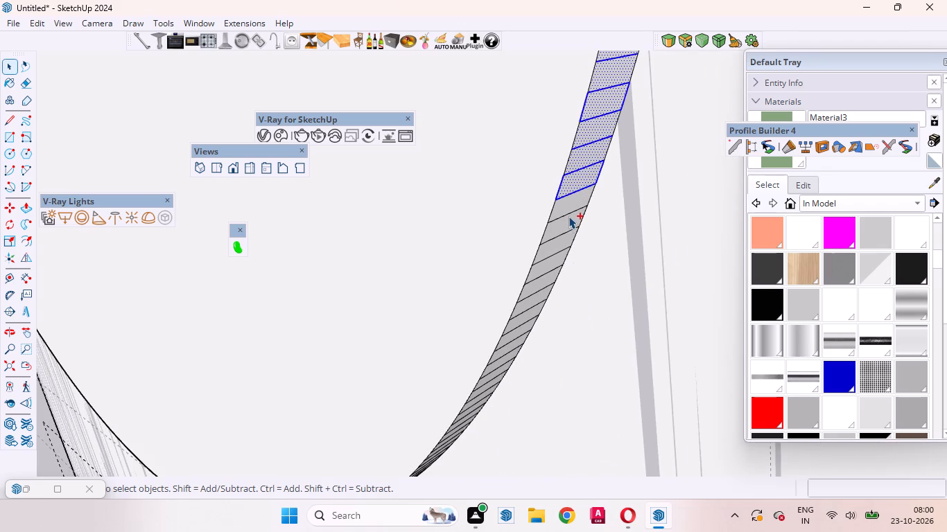
{"action": "double_click", "coordinate": [568, 216], "text": "ctrl"}
{"action": "left_click", "coordinate": [553, 254], "text": "ctrl"}
{"action": "left_click", "coordinate": [553, 254], "text": "ctrl"}
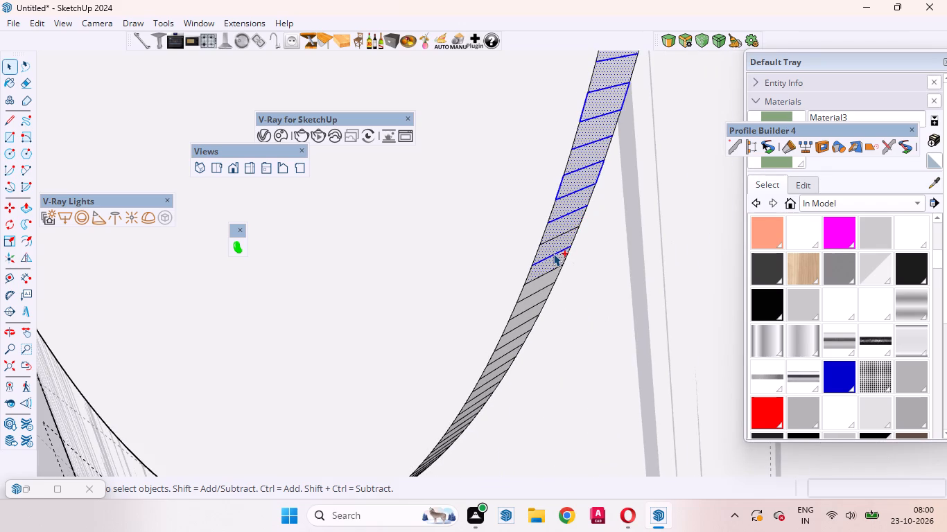
{"action": "double_click", "coordinate": [535, 295], "text": "ctrl"}
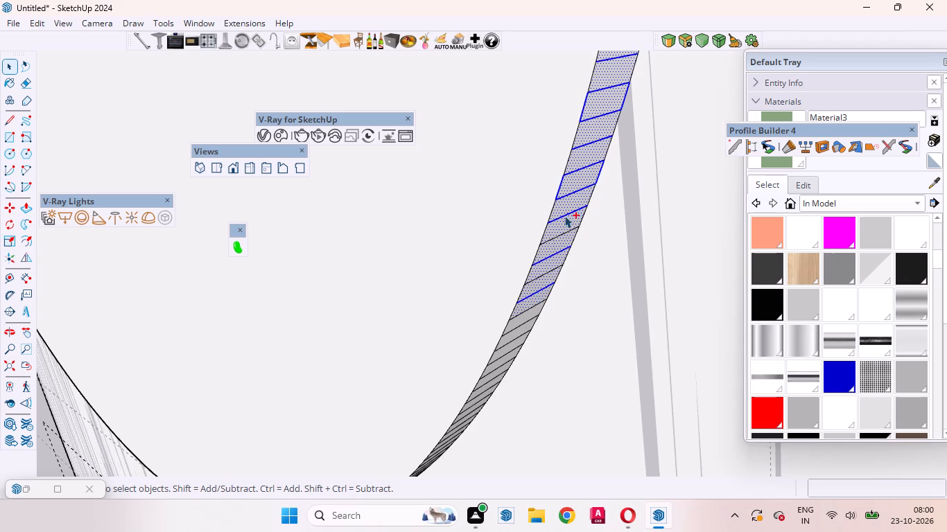
Add the next run of facets, where the curved edge bends towards the panel's bottom, to the selection.
{"action": "scroll", "coordinate": [589, 143], "scroll_direction": "down", "scroll_amount": 7, "text": "ctrl"}
{"action": "scroll", "coordinate": [525, 303], "scroll_direction": "up", "scroll_amount": 10, "text": "ctrl"}
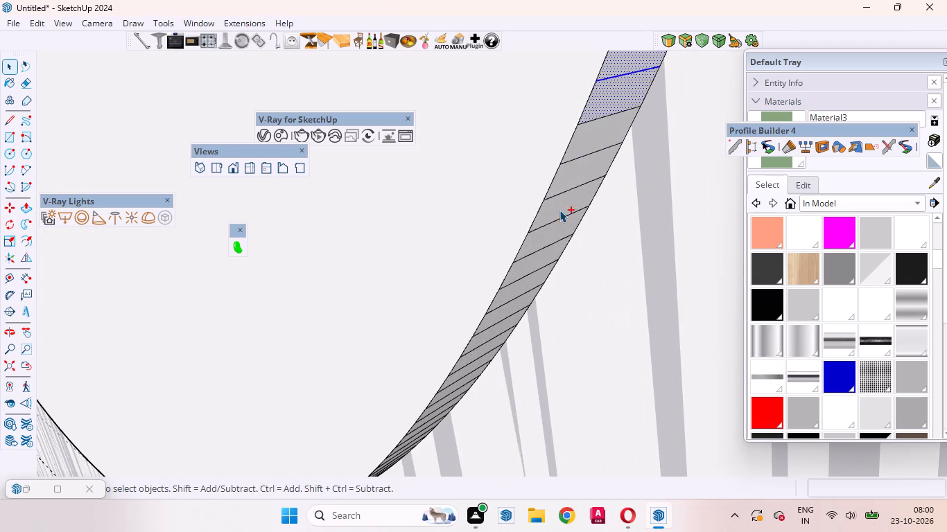
{"action": "double_click", "coordinate": [591, 151], "text": "ctrl"}
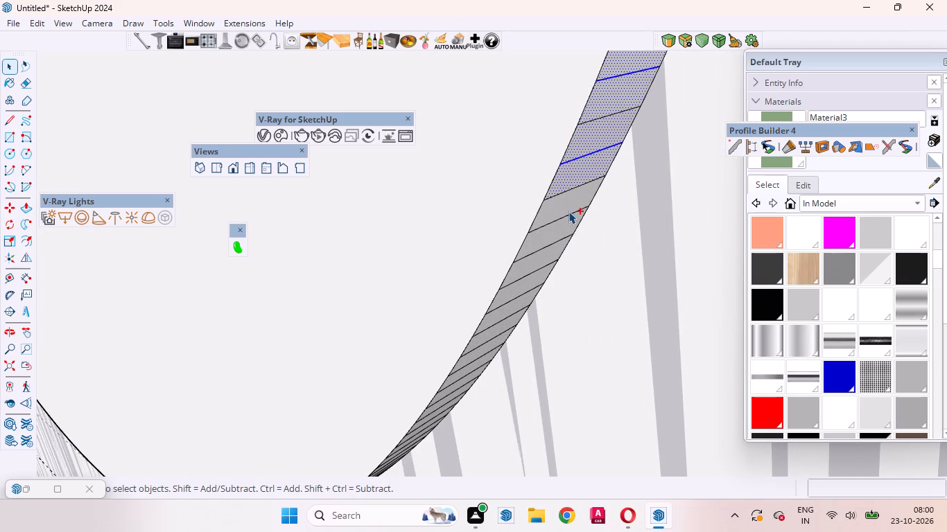
{"action": "double_click", "coordinate": [567, 215], "text": "ctrl"}
{"action": "double_click", "coordinate": [534, 272], "text": "ctrl"}
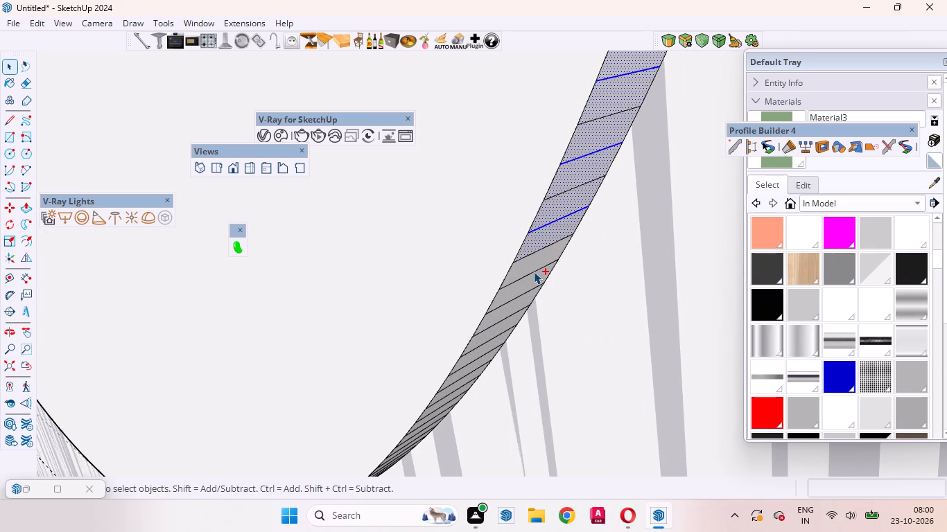
{"action": "scroll", "coordinate": [643, 123], "scroll_direction": "down", "scroll_amount": 10, "text": "ctrl"}
{"action": "scroll", "coordinate": [587, 234], "scroll_direction": "up", "scroll_amount": 11, "text": "ctrl"}
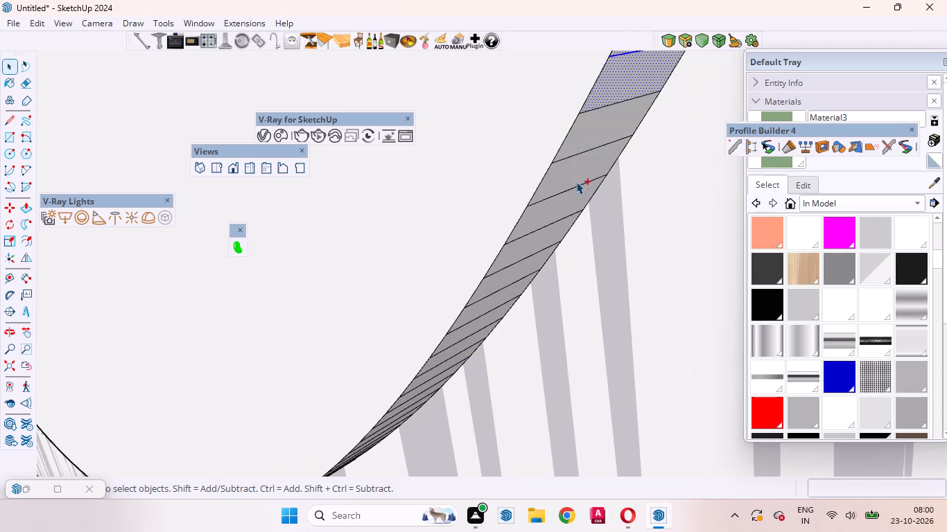
{"action": "double_click", "coordinate": [585, 152], "text": "ctrl"}
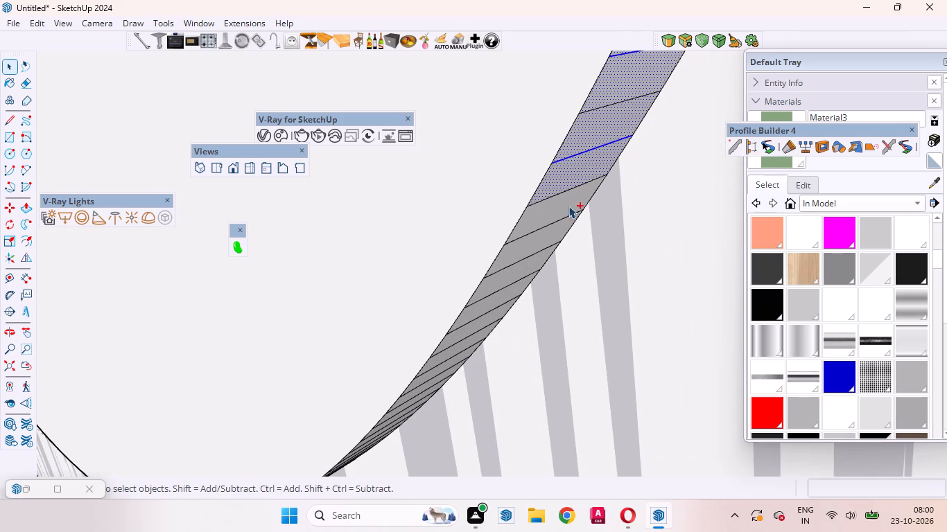
{"action": "double_click", "coordinate": [549, 227], "text": "ctrl"}
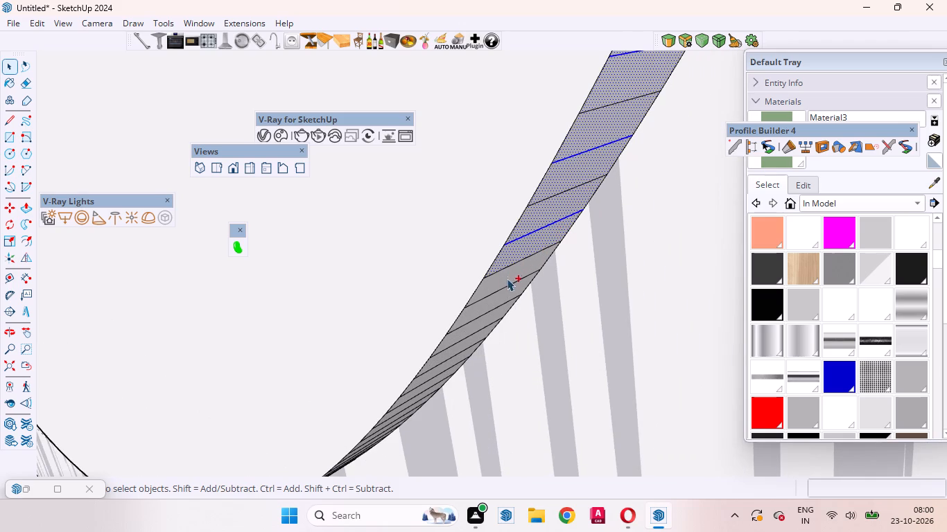
{"action": "double_click", "coordinate": [507, 290], "text": "ctrl"}
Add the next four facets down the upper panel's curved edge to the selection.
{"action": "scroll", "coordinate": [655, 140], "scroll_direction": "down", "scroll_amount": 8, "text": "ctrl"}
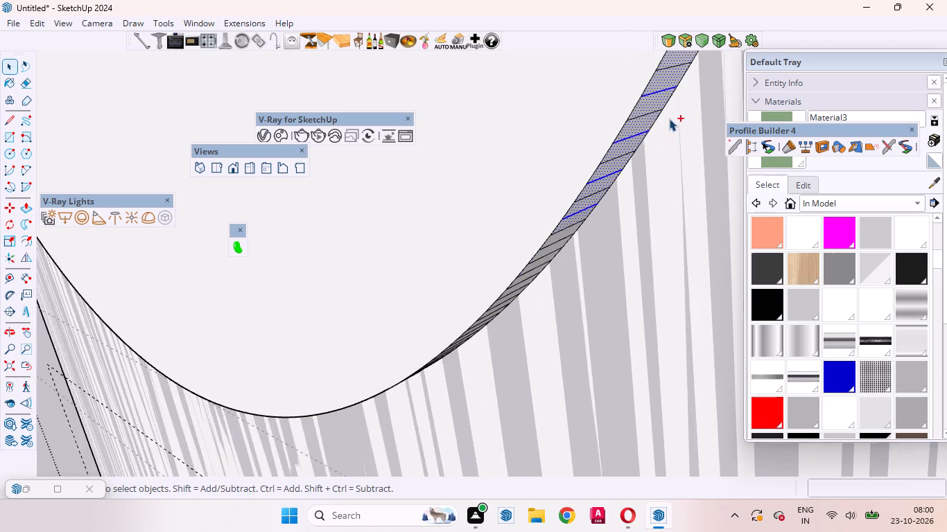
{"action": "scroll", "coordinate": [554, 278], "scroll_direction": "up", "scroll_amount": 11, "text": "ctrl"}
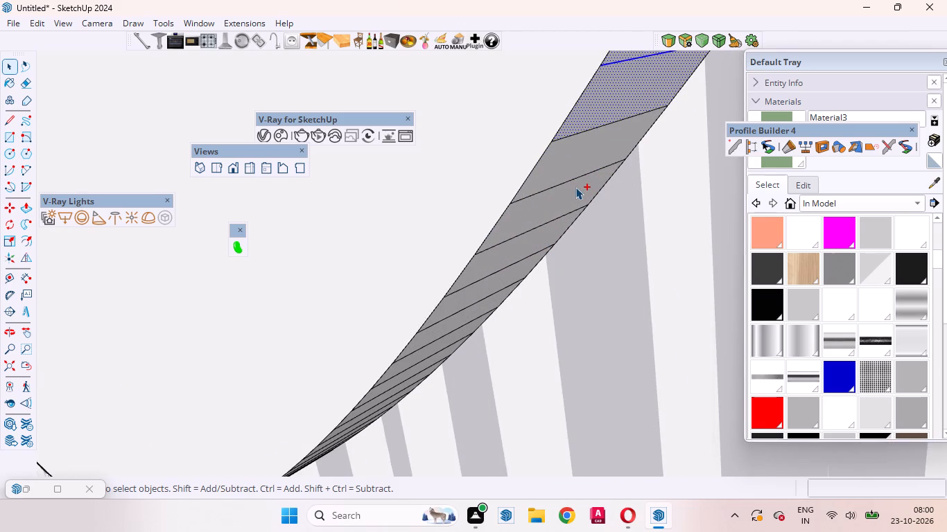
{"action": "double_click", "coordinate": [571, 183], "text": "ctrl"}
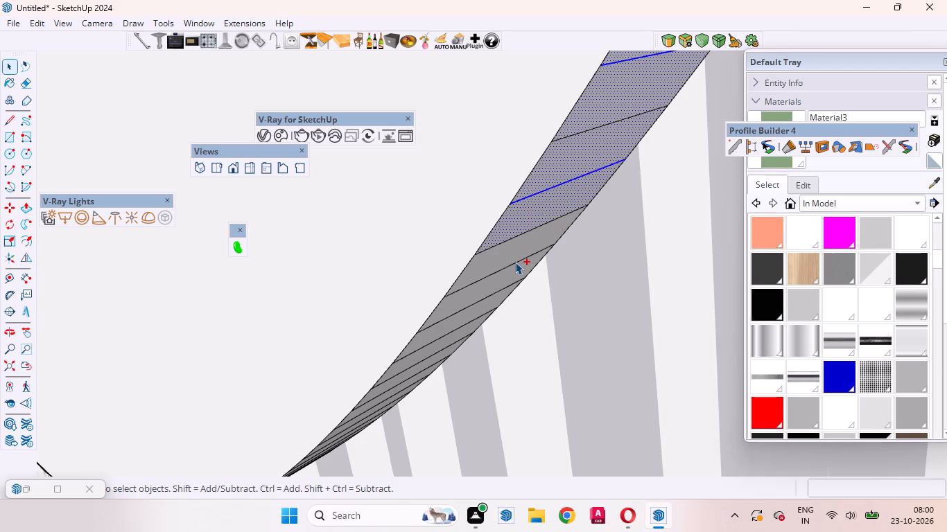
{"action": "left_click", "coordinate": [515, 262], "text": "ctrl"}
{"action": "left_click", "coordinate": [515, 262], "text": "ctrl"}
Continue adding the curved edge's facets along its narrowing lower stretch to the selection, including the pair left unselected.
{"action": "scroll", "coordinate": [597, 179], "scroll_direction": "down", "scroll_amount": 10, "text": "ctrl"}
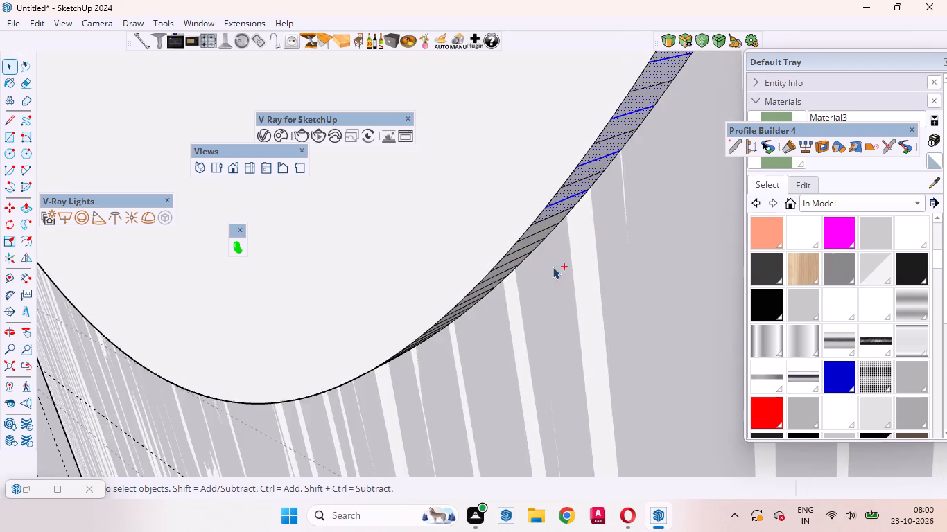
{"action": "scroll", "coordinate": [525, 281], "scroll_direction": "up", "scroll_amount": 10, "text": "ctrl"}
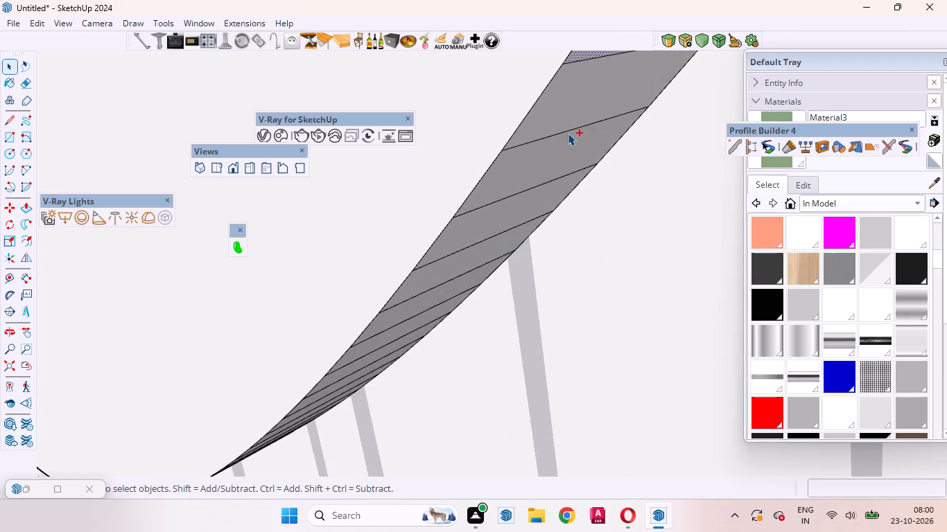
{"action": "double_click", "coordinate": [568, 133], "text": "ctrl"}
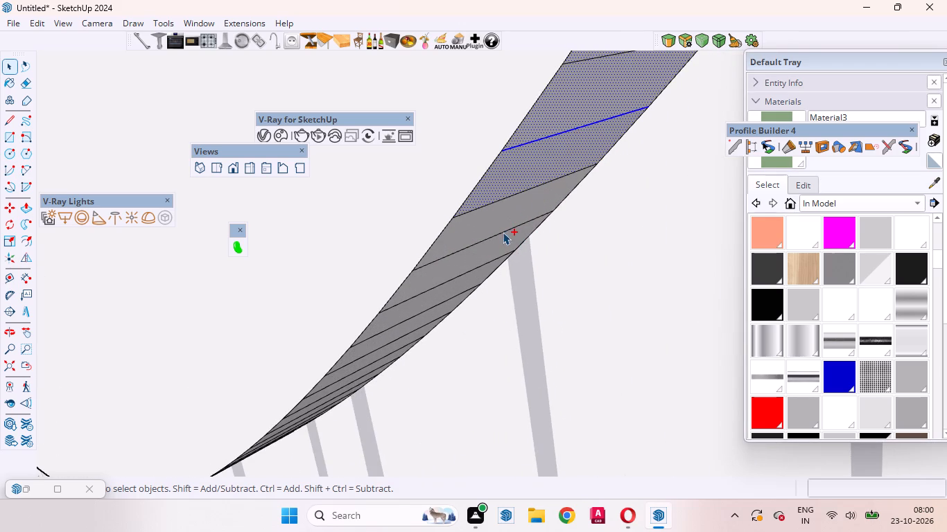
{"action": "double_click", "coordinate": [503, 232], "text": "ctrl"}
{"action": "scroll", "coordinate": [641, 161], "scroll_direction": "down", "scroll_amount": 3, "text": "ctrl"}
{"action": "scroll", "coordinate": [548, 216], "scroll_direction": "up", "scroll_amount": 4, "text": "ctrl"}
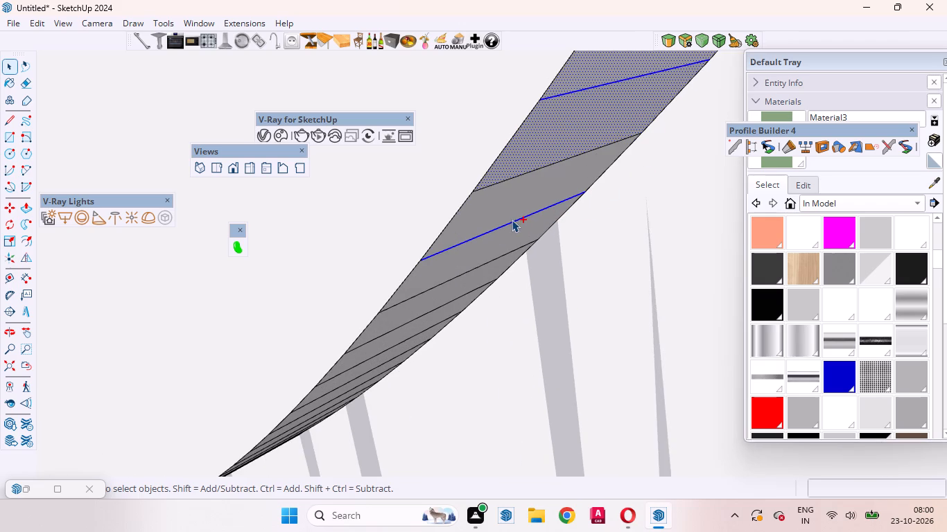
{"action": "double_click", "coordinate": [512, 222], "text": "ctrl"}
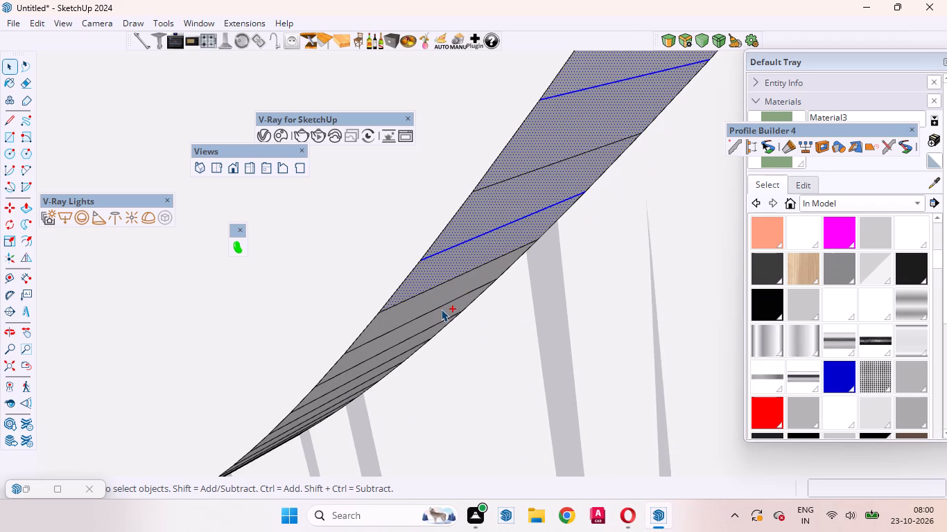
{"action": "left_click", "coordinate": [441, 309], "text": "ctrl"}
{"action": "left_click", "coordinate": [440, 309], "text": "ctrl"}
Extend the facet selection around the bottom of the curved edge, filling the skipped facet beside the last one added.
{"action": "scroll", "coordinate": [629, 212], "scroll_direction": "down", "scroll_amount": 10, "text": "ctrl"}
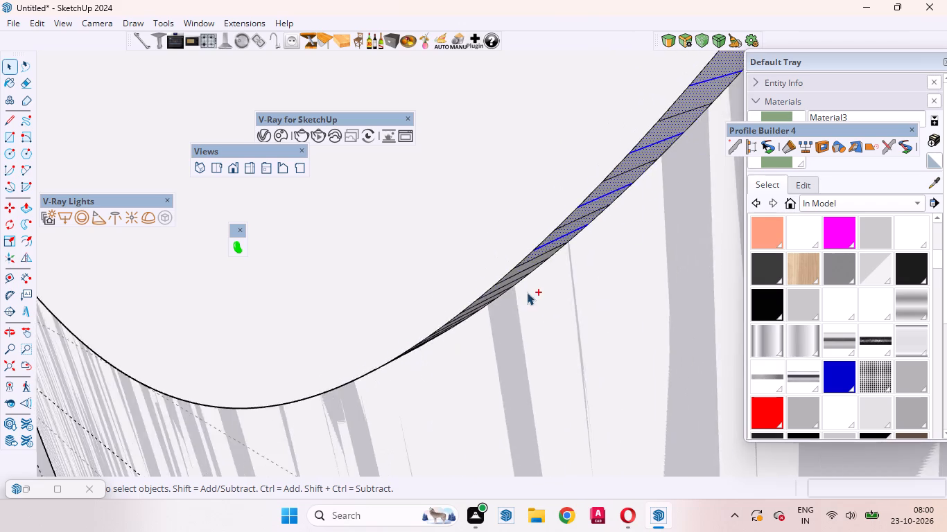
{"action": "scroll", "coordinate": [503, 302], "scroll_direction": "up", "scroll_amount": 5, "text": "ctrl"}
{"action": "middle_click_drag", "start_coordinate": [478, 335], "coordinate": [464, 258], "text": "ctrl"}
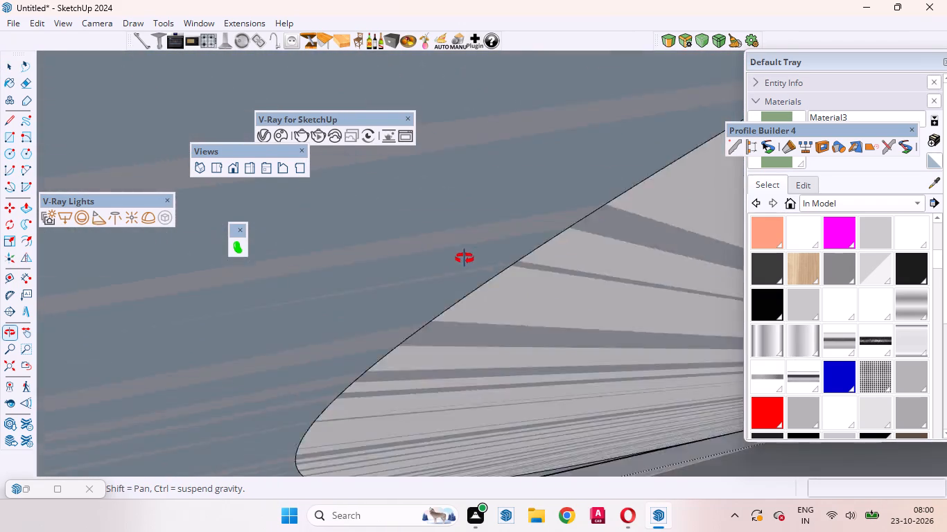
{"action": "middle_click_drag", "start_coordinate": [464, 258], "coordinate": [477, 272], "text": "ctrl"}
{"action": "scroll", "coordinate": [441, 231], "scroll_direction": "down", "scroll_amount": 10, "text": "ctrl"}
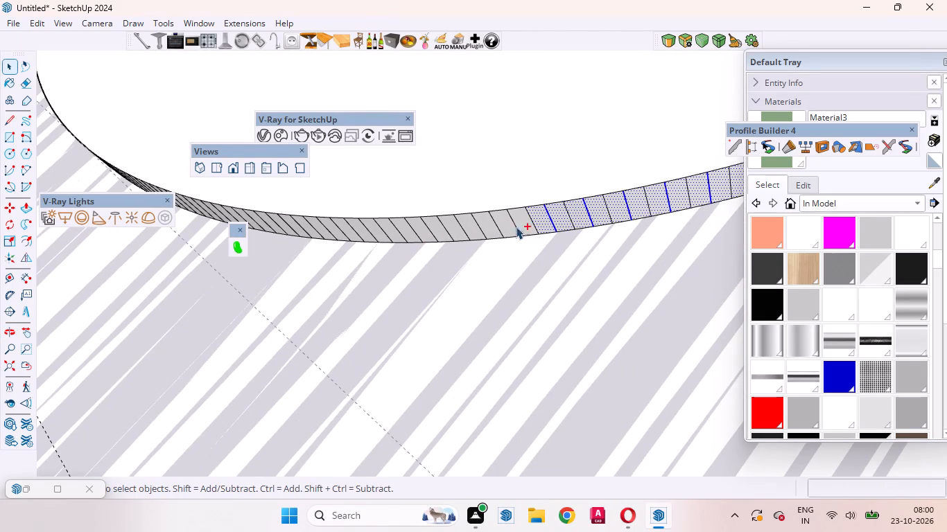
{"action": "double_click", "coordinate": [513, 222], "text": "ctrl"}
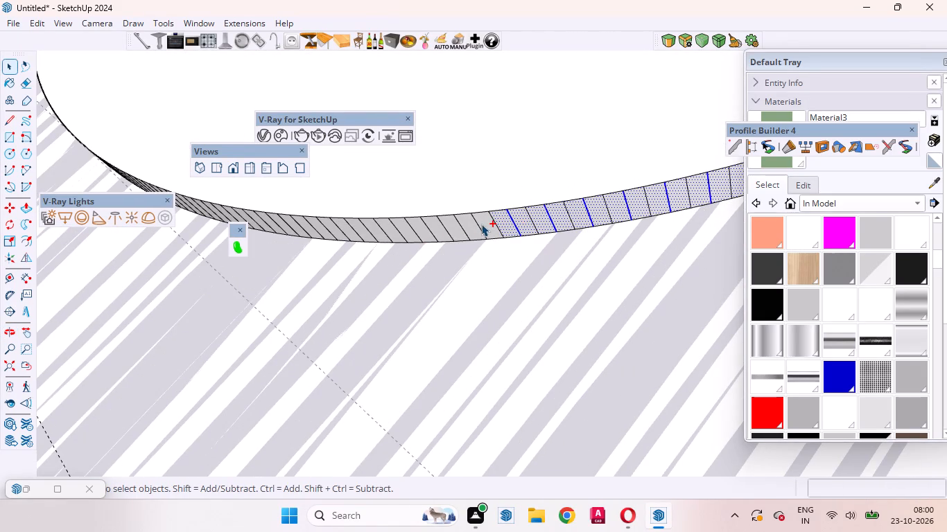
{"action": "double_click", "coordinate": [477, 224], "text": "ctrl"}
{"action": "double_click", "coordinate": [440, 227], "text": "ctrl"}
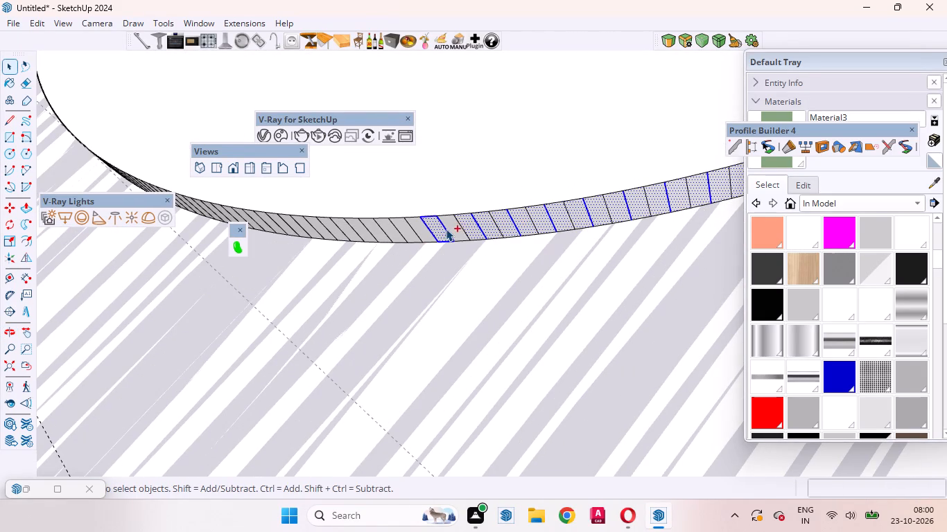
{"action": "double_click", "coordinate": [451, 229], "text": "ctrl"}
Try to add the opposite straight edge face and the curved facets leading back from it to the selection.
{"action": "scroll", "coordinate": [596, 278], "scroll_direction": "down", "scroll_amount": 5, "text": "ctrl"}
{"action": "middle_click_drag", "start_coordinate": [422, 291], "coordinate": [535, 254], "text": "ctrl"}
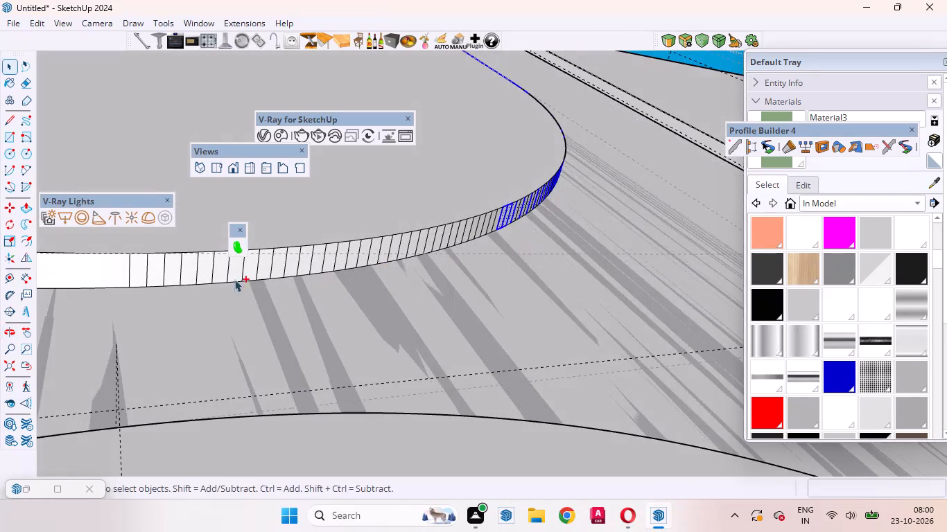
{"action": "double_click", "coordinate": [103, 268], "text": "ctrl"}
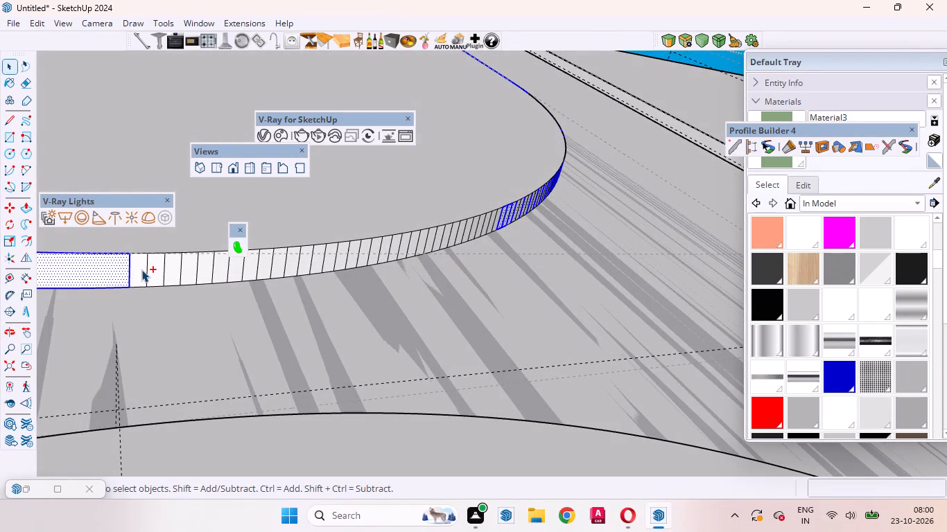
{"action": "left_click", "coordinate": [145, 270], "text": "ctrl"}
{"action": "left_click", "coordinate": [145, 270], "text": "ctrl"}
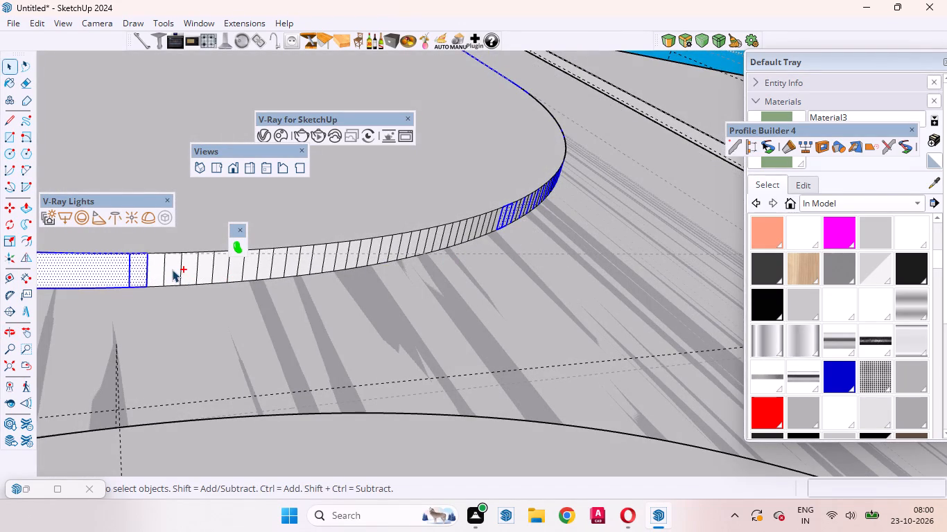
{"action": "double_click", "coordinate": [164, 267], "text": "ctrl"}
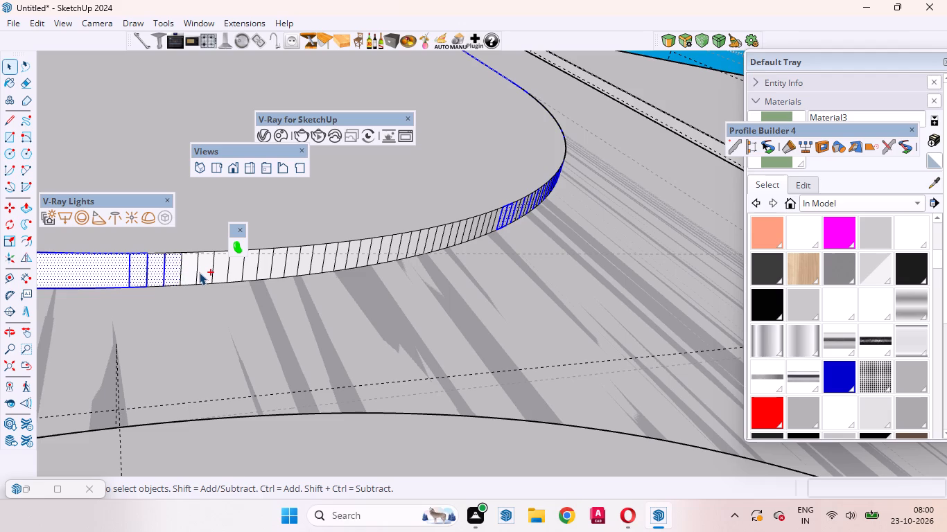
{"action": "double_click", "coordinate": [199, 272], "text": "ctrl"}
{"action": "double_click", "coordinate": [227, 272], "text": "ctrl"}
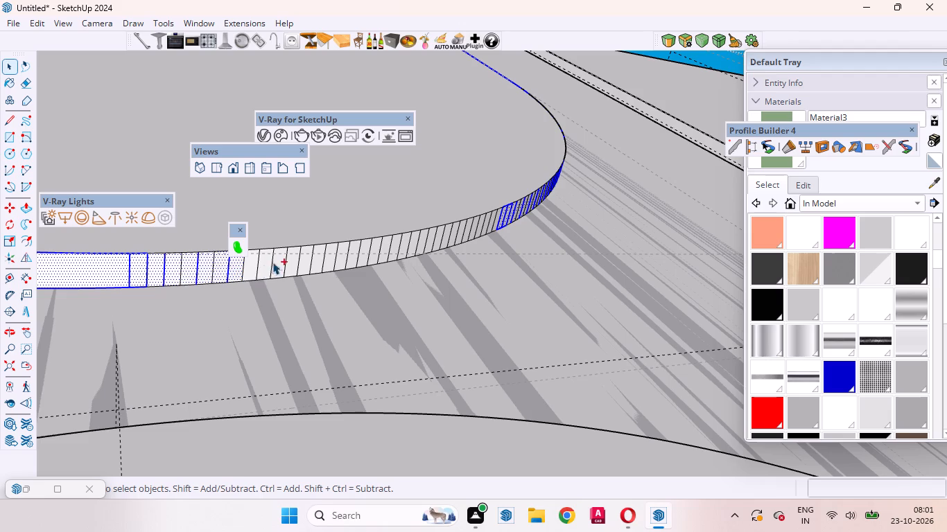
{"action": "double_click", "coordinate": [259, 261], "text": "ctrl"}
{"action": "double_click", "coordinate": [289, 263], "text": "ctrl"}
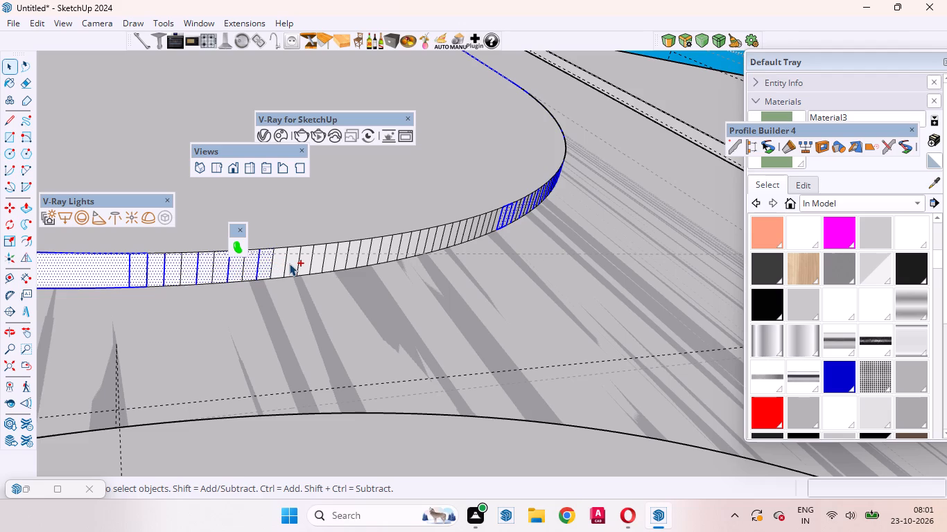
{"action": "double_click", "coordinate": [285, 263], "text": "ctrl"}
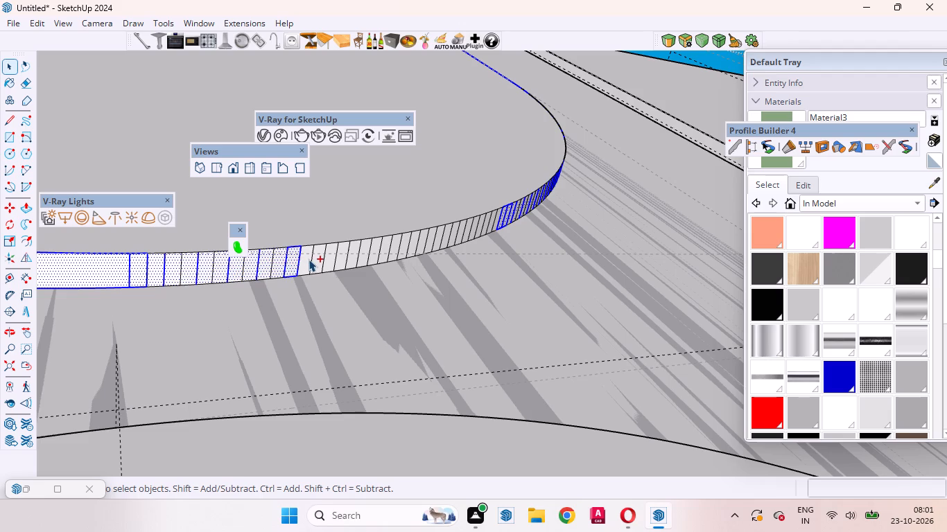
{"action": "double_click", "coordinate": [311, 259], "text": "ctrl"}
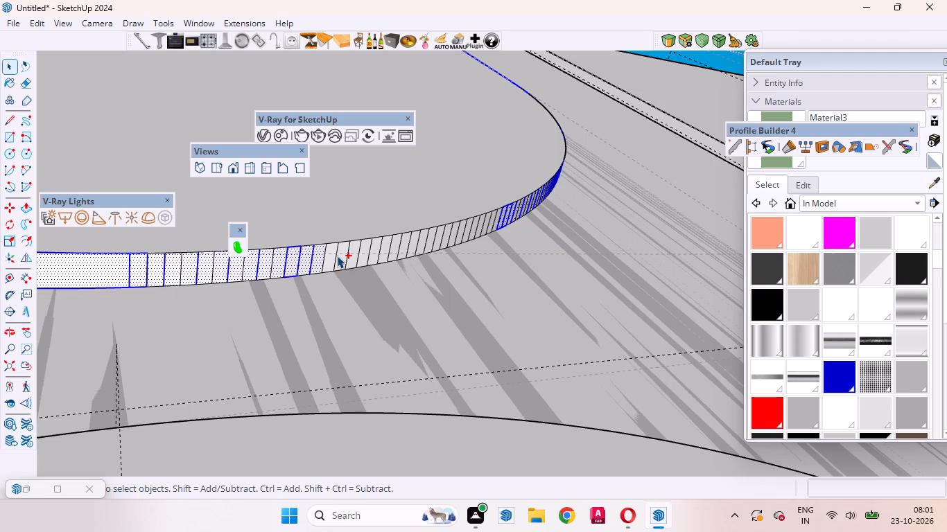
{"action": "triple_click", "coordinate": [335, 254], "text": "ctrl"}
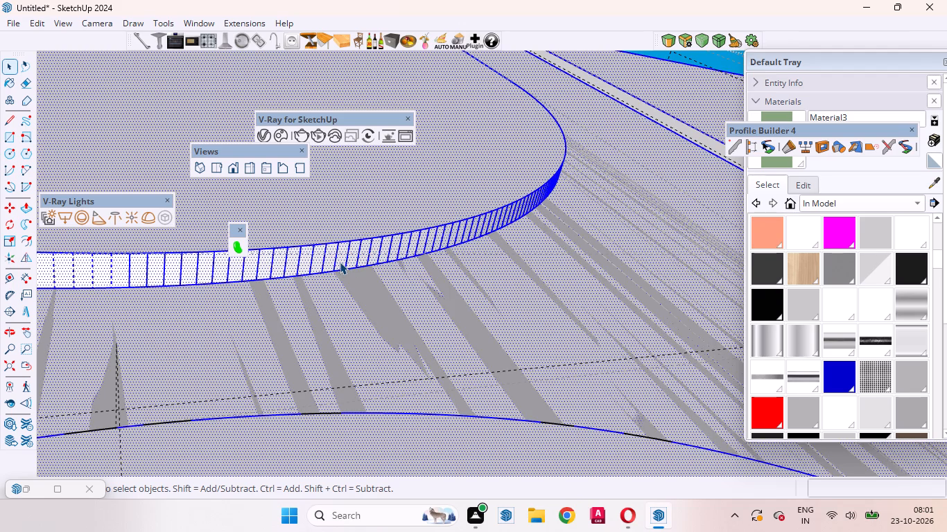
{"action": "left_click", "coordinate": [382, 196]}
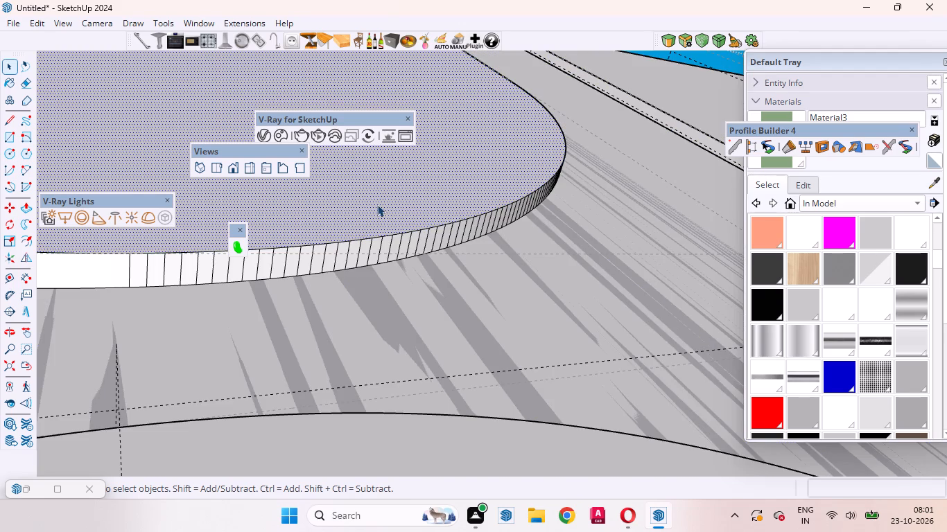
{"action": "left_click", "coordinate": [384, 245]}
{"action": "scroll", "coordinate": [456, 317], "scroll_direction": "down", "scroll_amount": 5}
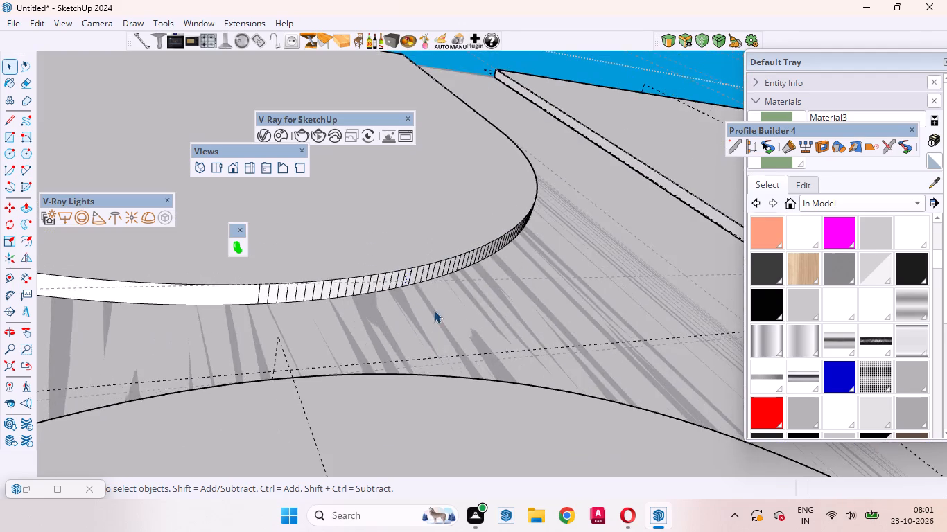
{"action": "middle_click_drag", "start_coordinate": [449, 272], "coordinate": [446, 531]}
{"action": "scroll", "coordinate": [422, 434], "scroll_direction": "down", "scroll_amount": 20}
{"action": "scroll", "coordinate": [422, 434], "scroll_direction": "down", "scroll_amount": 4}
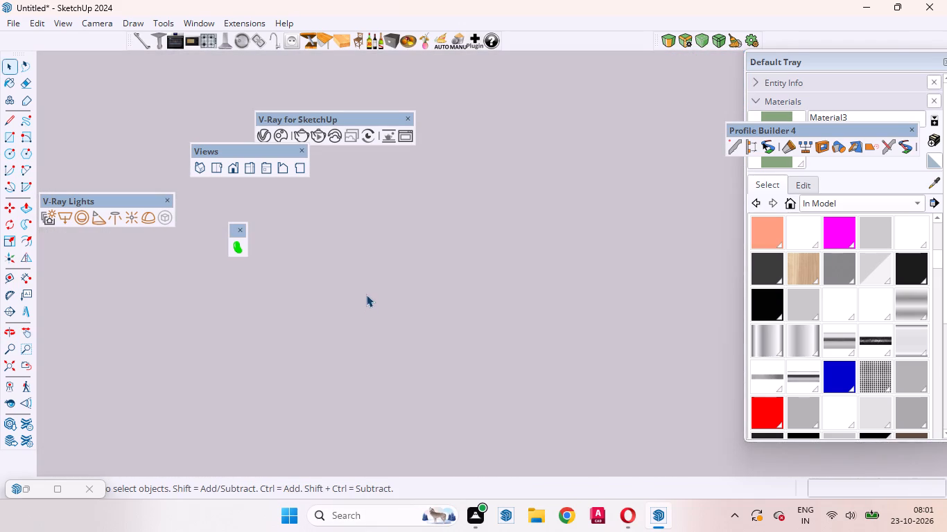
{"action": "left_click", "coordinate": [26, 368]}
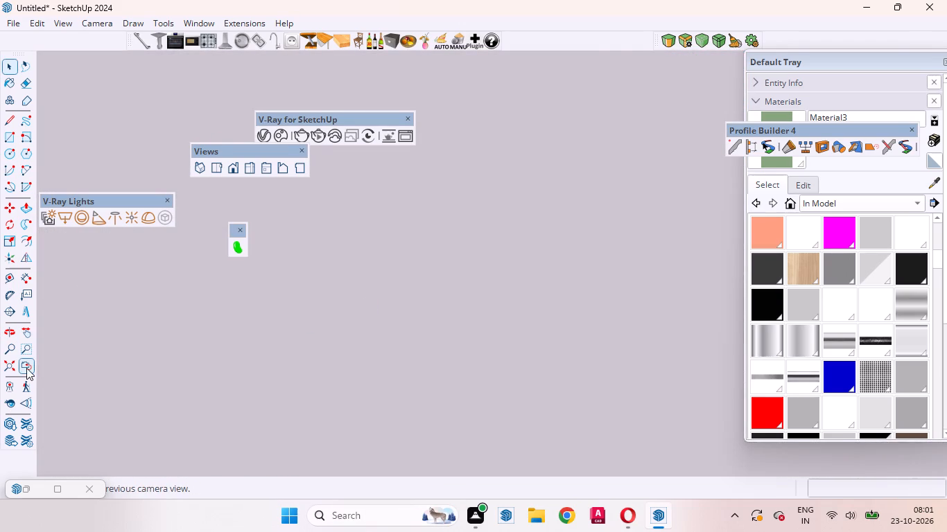
Select both straight edge faces and the curved edge face of the short arched panel without a light, and make them a group.
{"action": "middle_click_drag", "start_coordinate": [529, 285], "coordinate": [492, 447]}
{"action": "scroll", "coordinate": [398, 353], "scroll_direction": "down", "scroll_amount": 14}
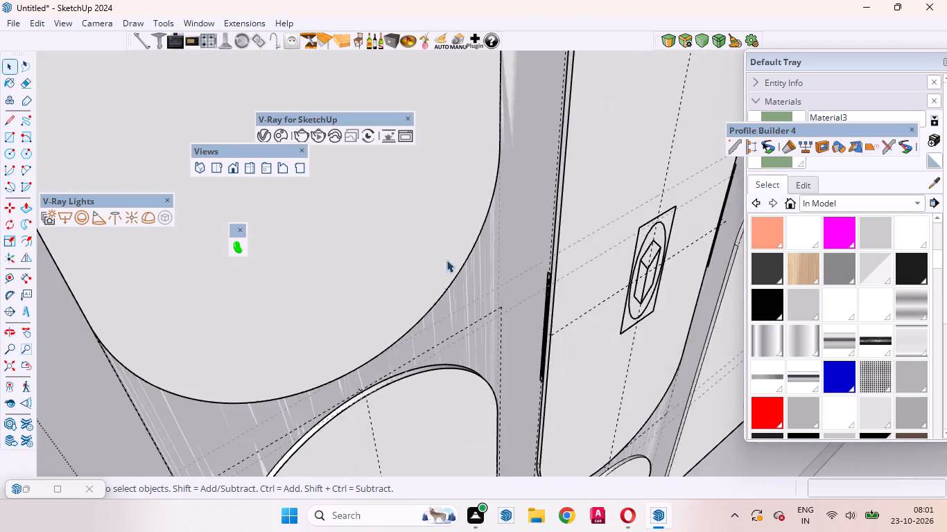
{"action": "scroll", "coordinate": [446, 260], "scroll_direction": "down", "scroll_amount": 8}
{"action": "middle_click_drag", "start_coordinate": [516, 300], "coordinate": [406, 311]}
{"action": "scroll", "coordinate": [401, 308], "scroll_direction": "up", "scroll_amount": 1}
{"action": "scroll", "coordinate": [369, 301], "scroll_direction": "down", "scroll_amount": 5}
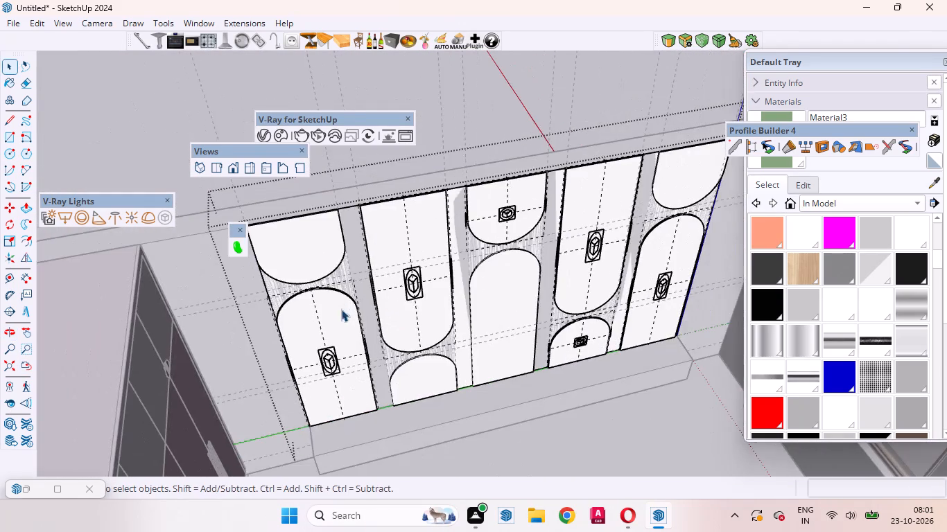
{"action": "scroll", "coordinate": [402, 360], "scroll_direction": "up", "scroll_amount": 18}
{"action": "middle_click_drag", "start_coordinate": [531, 348], "coordinate": [364, 358]}
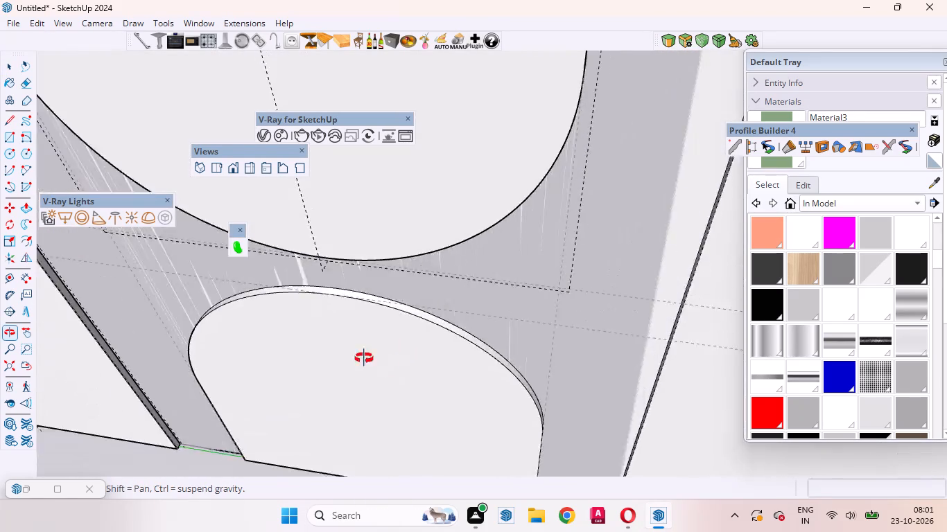
{"action": "middle_click_drag", "start_coordinate": [364, 358], "coordinate": [335, 308]}
{"action": "scroll", "coordinate": [441, 202], "scroll_direction": "down", "scroll_amount": 10}
{"action": "scroll", "coordinate": [506, 298], "scroll_direction": "up", "scroll_amount": 13}
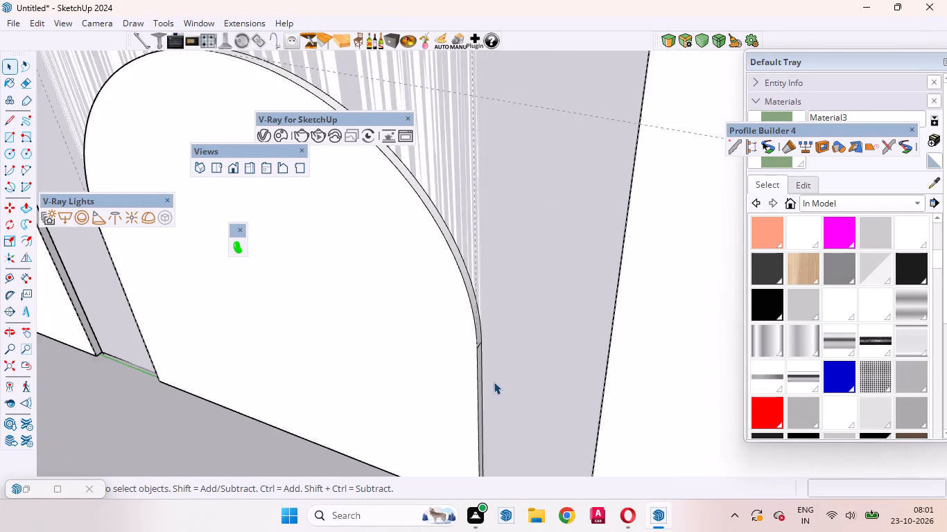
{"action": "scroll", "coordinate": [494, 382], "scroll_direction": "up", "scroll_amount": 9}
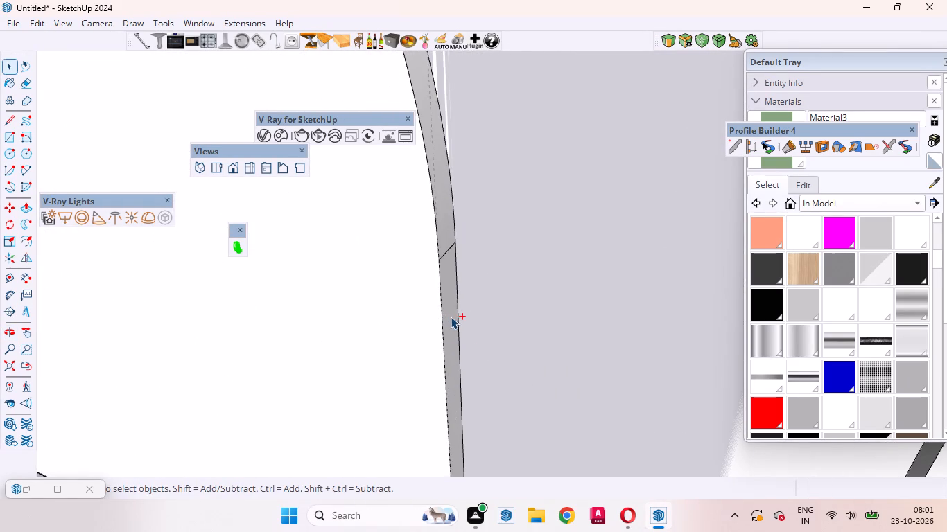
{"action": "double_click", "coordinate": [451, 317], "text": "ctrl"}
{"action": "double_click", "coordinate": [440, 227], "text": "ctrl"}
{"action": "scroll", "coordinate": [544, 233], "scroll_direction": "down", "scroll_amount": 9, "text": "ctrl"}
{"action": "scroll", "coordinate": [556, 245], "scroll_direction": "up", "scroll_amount": 1, "text": "ctrl"}
{"action": "scroll", "coordinate": [556, 245], "scroll_direction": "down", "scroll_amount": 6, "text": "ctrl"}
{"action": "middle_click_drag", "start_coordinate": [603, 342], "coordinate": [745, 346], "text": "ctrl"}
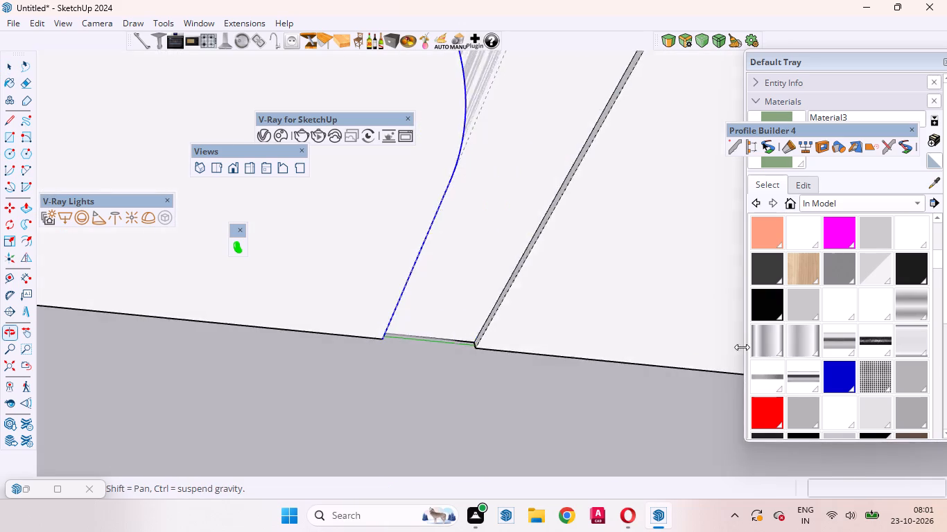
{"action": "scroll", "coordinate": [496, 368], "scroll_direction": "down", "scroll_amount": 10, "text": "ctrl"}
{"action": "scroll", "coordinate": [351, 313], "scroll_direction": "up", "scroll_amount": 13, "text": "ctrl"}
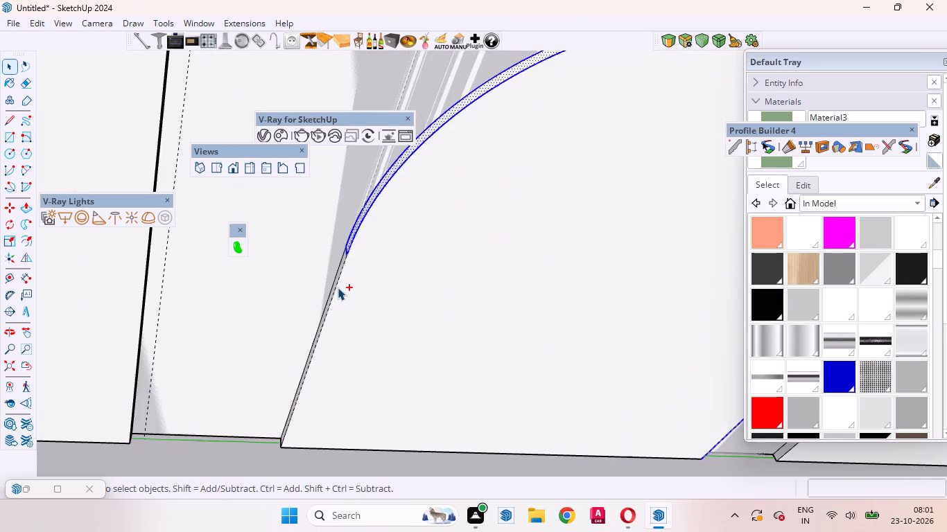
{"action": "scroll", "coordinate": [338, 287], "scroll_direction": "up", "scroll_amount": 9, "text": "ctrl"}
{"action": "double_click", "coordinate": [333, 278], "text": "ctrl"}
{"action": "right_click", "coordinate": [333, 278], "text": "ctrl"}
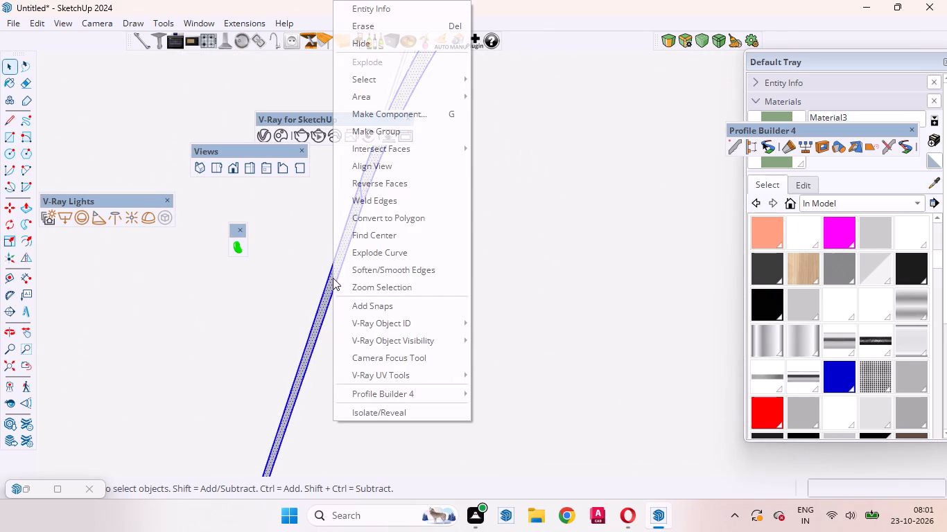
{"action": "left_click", "coordinate": [386, 134]}
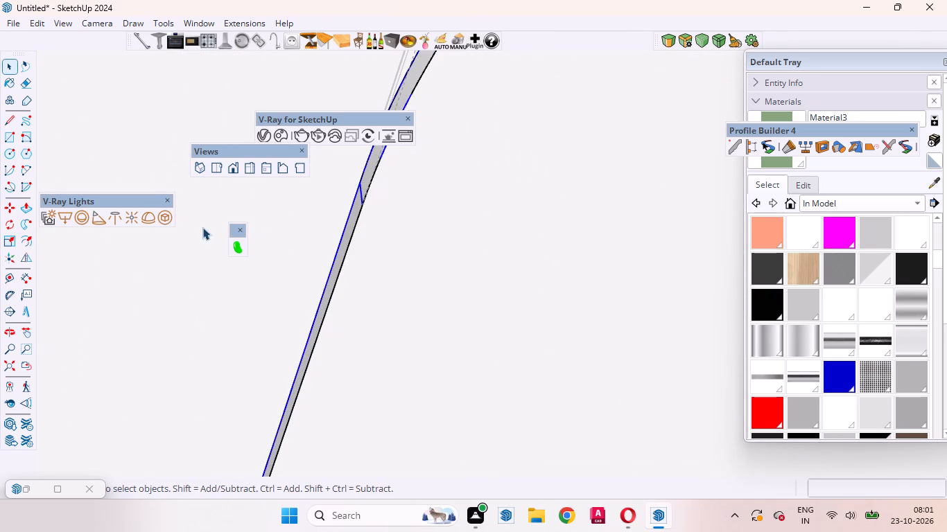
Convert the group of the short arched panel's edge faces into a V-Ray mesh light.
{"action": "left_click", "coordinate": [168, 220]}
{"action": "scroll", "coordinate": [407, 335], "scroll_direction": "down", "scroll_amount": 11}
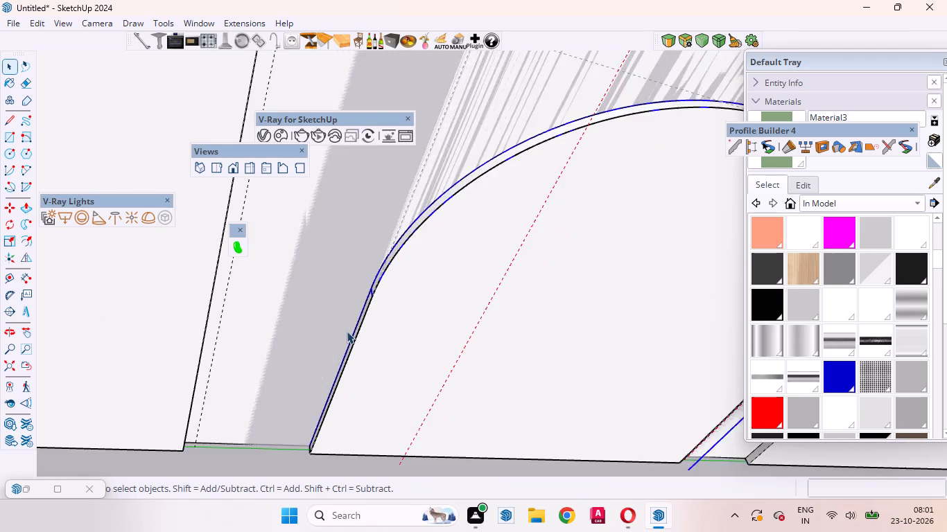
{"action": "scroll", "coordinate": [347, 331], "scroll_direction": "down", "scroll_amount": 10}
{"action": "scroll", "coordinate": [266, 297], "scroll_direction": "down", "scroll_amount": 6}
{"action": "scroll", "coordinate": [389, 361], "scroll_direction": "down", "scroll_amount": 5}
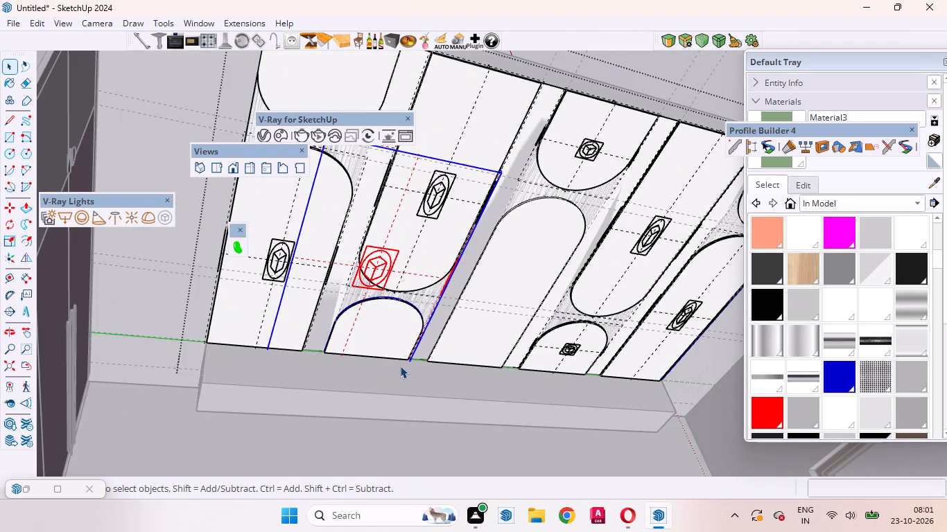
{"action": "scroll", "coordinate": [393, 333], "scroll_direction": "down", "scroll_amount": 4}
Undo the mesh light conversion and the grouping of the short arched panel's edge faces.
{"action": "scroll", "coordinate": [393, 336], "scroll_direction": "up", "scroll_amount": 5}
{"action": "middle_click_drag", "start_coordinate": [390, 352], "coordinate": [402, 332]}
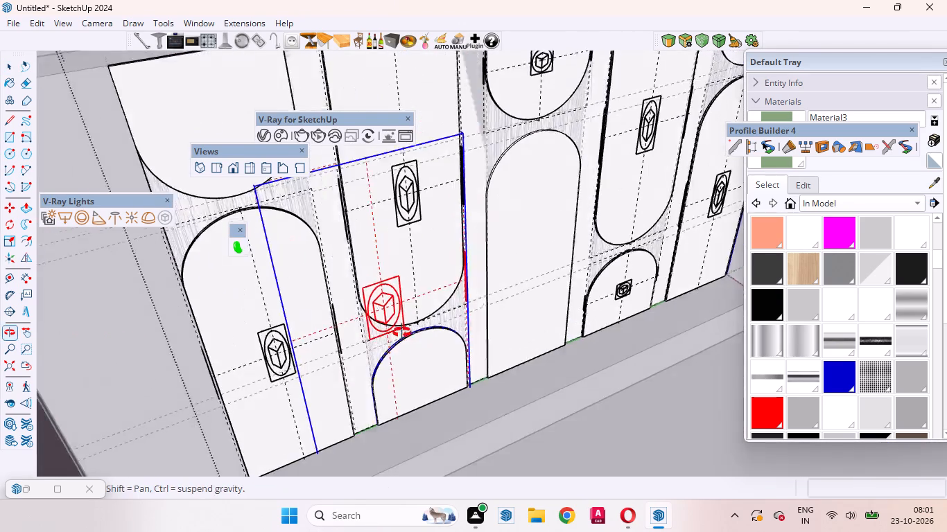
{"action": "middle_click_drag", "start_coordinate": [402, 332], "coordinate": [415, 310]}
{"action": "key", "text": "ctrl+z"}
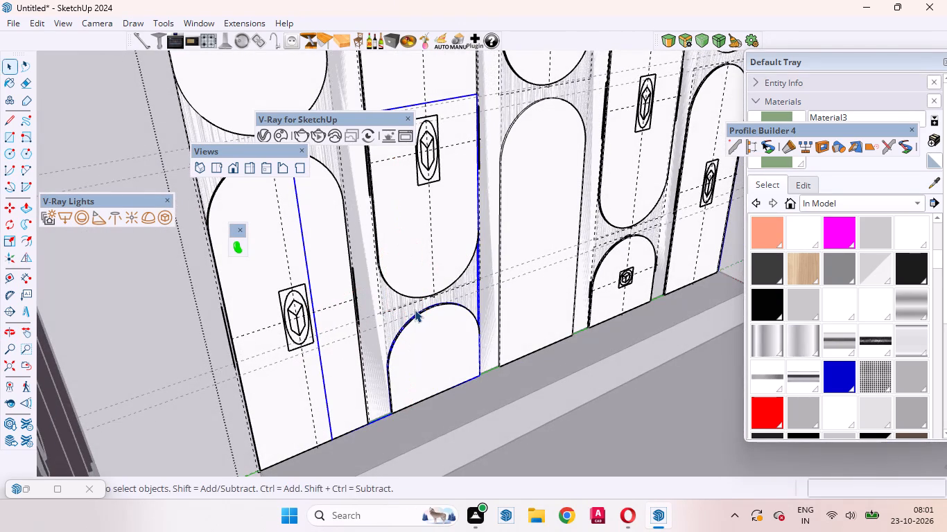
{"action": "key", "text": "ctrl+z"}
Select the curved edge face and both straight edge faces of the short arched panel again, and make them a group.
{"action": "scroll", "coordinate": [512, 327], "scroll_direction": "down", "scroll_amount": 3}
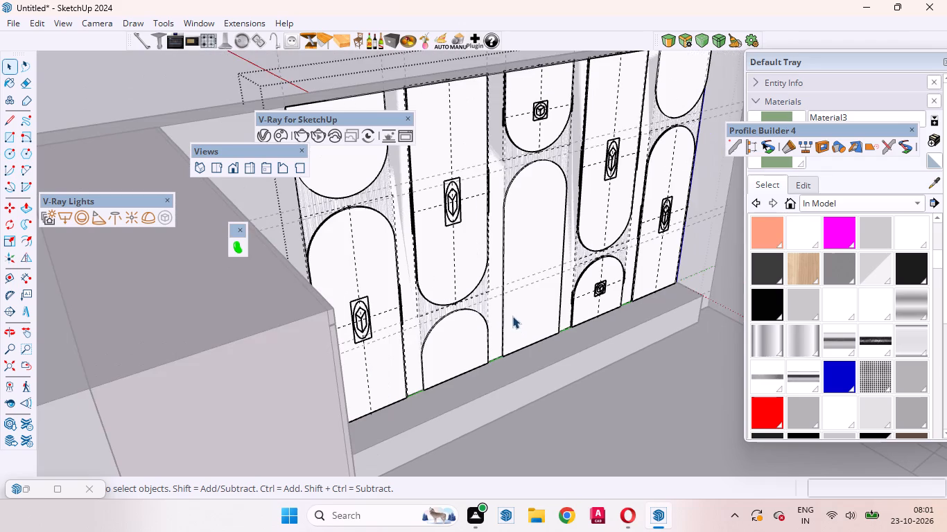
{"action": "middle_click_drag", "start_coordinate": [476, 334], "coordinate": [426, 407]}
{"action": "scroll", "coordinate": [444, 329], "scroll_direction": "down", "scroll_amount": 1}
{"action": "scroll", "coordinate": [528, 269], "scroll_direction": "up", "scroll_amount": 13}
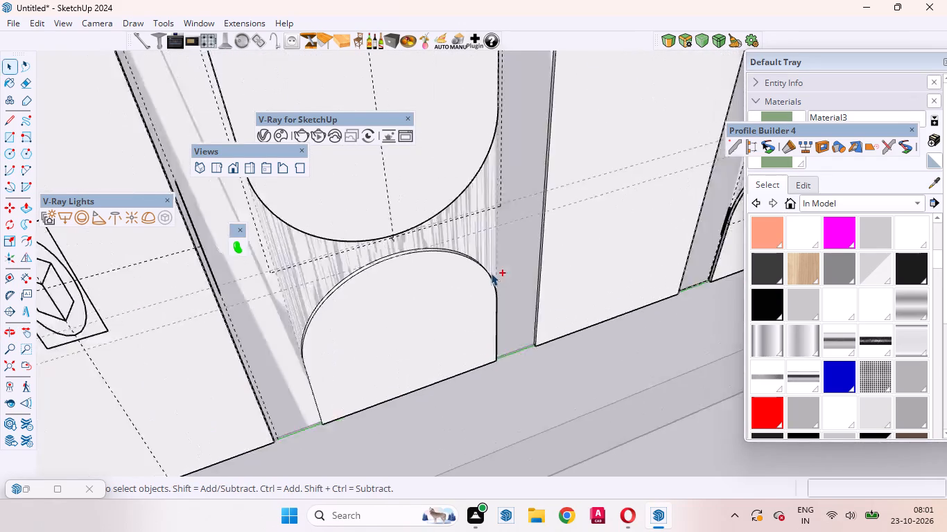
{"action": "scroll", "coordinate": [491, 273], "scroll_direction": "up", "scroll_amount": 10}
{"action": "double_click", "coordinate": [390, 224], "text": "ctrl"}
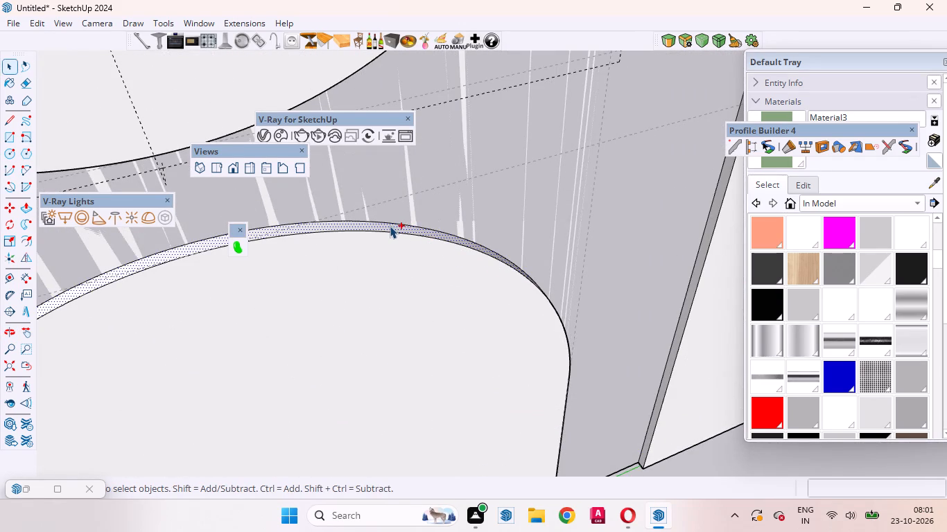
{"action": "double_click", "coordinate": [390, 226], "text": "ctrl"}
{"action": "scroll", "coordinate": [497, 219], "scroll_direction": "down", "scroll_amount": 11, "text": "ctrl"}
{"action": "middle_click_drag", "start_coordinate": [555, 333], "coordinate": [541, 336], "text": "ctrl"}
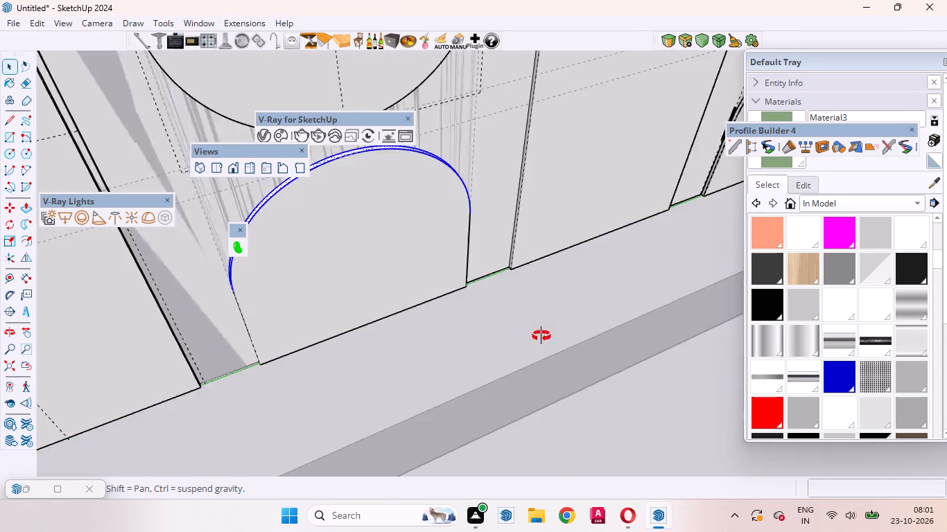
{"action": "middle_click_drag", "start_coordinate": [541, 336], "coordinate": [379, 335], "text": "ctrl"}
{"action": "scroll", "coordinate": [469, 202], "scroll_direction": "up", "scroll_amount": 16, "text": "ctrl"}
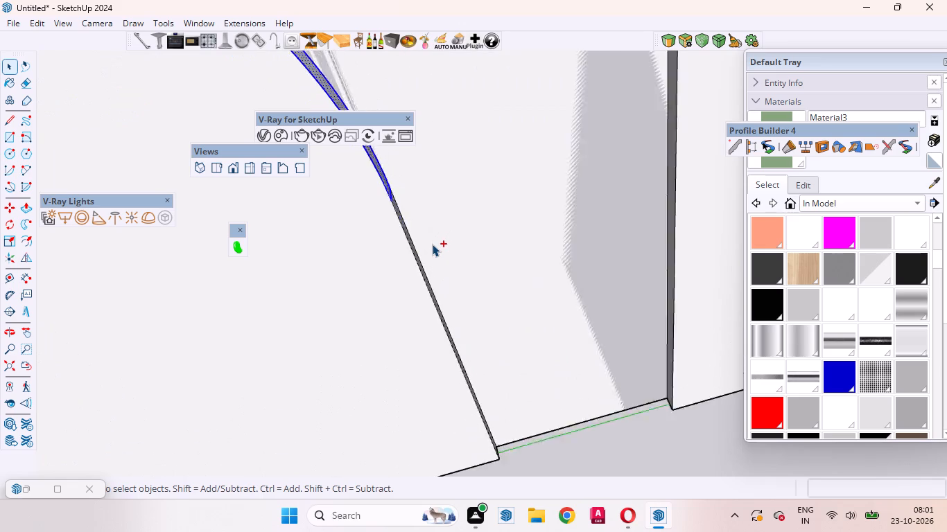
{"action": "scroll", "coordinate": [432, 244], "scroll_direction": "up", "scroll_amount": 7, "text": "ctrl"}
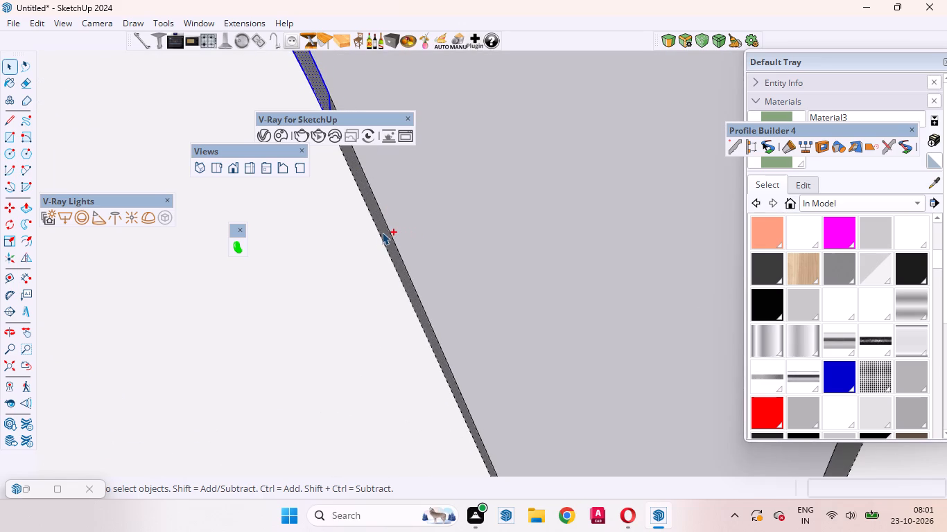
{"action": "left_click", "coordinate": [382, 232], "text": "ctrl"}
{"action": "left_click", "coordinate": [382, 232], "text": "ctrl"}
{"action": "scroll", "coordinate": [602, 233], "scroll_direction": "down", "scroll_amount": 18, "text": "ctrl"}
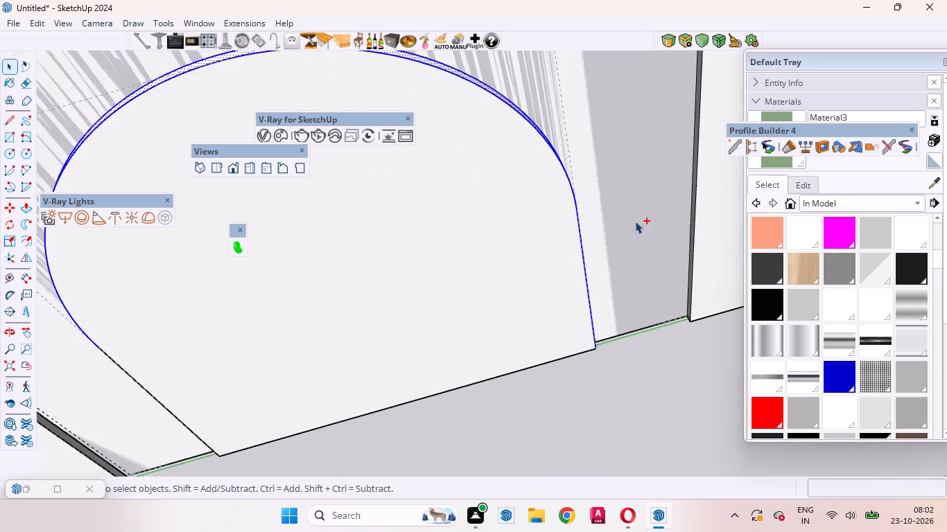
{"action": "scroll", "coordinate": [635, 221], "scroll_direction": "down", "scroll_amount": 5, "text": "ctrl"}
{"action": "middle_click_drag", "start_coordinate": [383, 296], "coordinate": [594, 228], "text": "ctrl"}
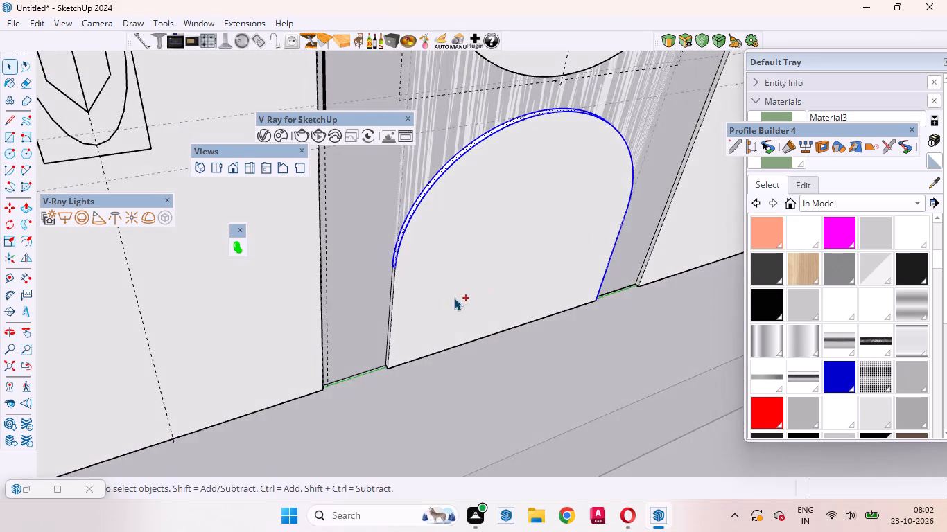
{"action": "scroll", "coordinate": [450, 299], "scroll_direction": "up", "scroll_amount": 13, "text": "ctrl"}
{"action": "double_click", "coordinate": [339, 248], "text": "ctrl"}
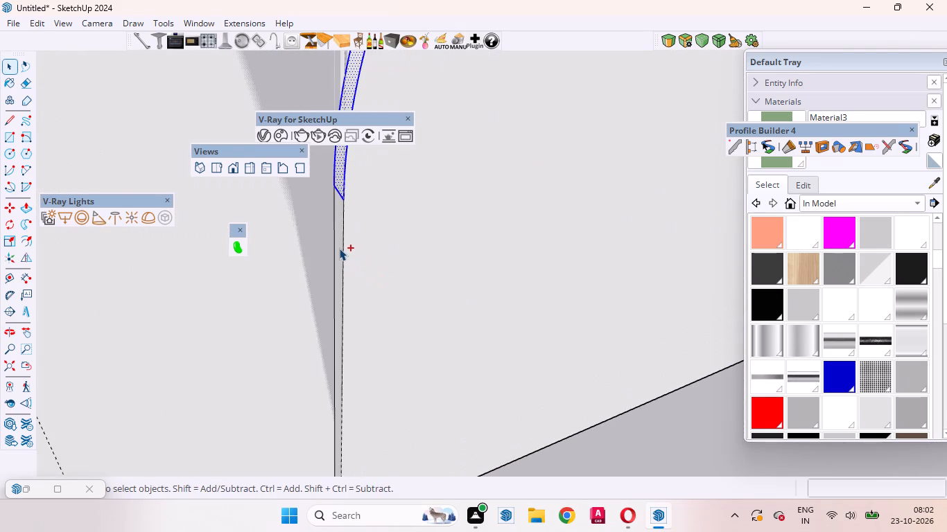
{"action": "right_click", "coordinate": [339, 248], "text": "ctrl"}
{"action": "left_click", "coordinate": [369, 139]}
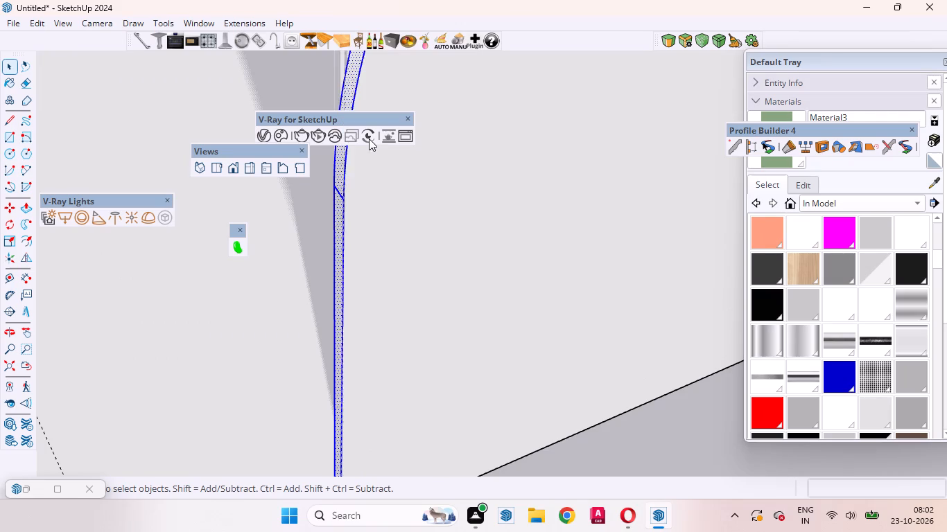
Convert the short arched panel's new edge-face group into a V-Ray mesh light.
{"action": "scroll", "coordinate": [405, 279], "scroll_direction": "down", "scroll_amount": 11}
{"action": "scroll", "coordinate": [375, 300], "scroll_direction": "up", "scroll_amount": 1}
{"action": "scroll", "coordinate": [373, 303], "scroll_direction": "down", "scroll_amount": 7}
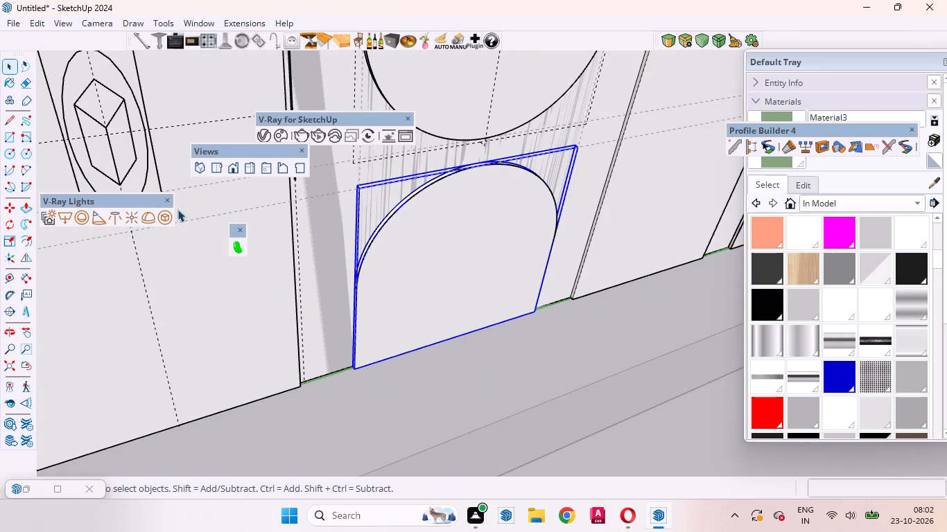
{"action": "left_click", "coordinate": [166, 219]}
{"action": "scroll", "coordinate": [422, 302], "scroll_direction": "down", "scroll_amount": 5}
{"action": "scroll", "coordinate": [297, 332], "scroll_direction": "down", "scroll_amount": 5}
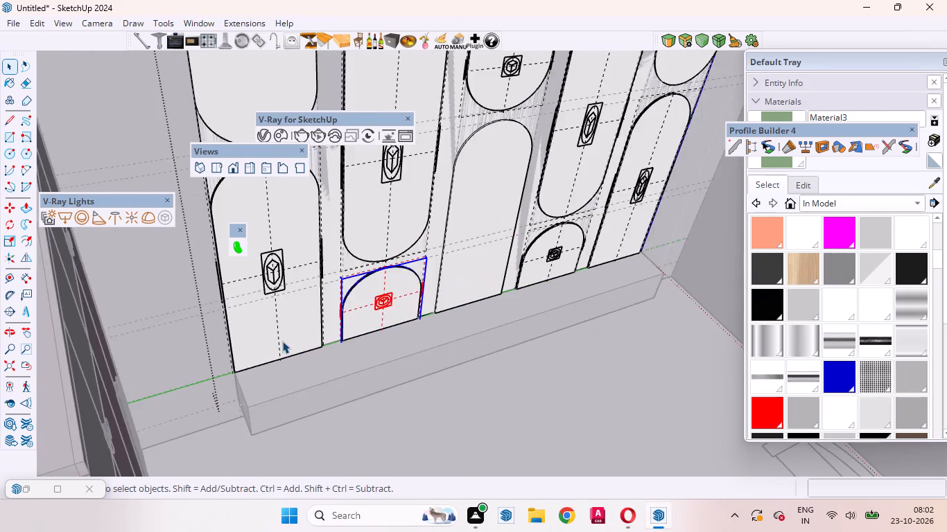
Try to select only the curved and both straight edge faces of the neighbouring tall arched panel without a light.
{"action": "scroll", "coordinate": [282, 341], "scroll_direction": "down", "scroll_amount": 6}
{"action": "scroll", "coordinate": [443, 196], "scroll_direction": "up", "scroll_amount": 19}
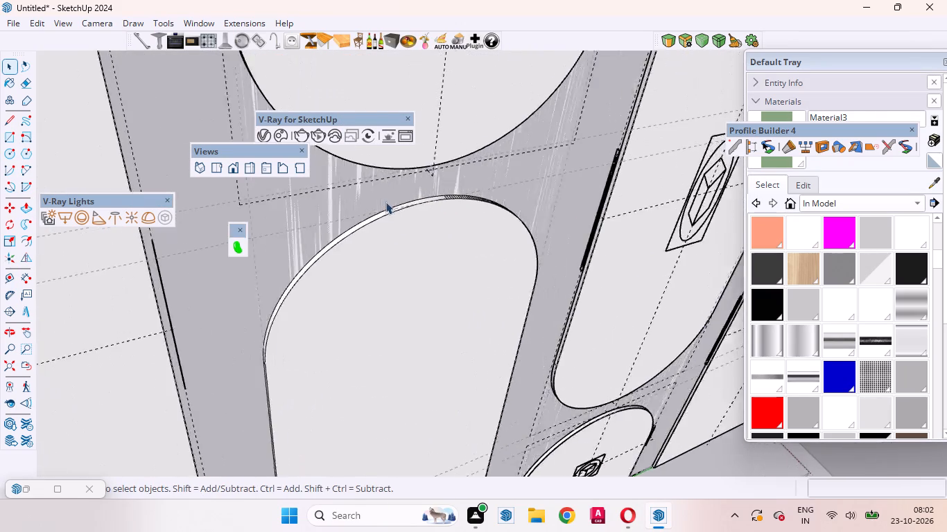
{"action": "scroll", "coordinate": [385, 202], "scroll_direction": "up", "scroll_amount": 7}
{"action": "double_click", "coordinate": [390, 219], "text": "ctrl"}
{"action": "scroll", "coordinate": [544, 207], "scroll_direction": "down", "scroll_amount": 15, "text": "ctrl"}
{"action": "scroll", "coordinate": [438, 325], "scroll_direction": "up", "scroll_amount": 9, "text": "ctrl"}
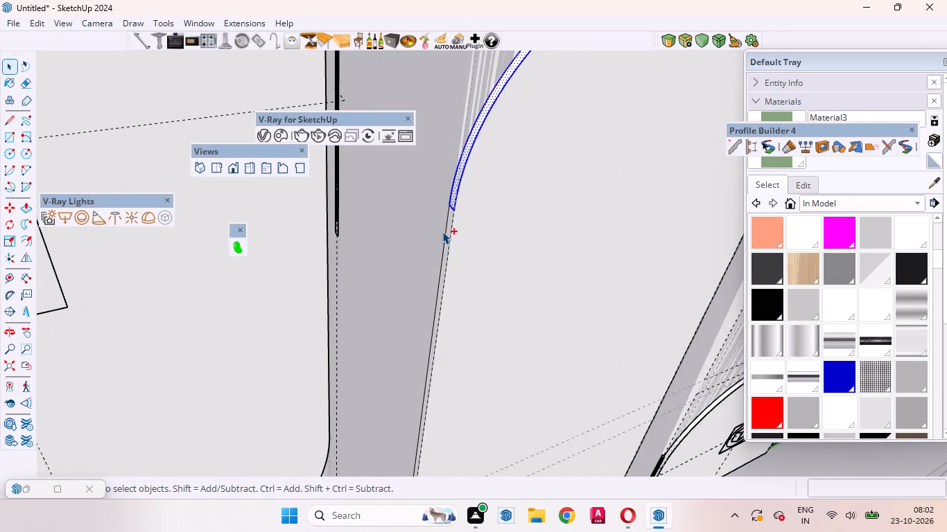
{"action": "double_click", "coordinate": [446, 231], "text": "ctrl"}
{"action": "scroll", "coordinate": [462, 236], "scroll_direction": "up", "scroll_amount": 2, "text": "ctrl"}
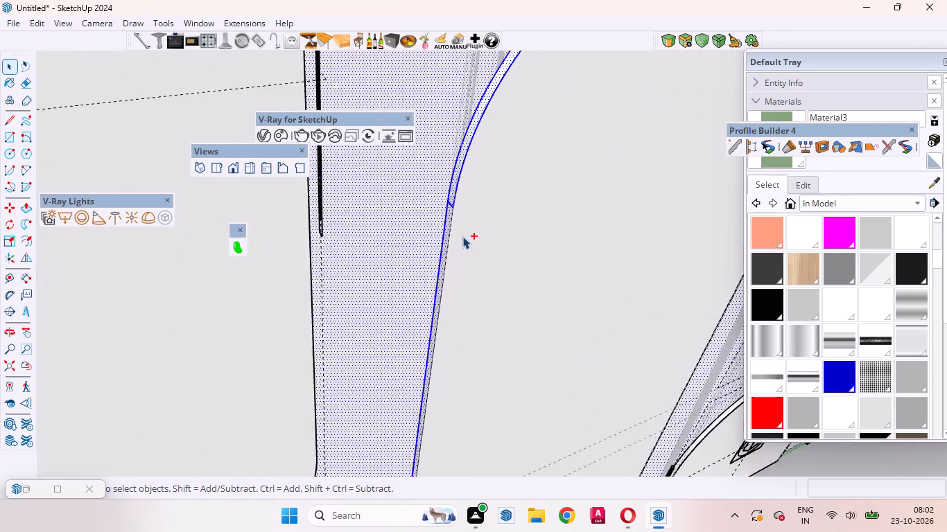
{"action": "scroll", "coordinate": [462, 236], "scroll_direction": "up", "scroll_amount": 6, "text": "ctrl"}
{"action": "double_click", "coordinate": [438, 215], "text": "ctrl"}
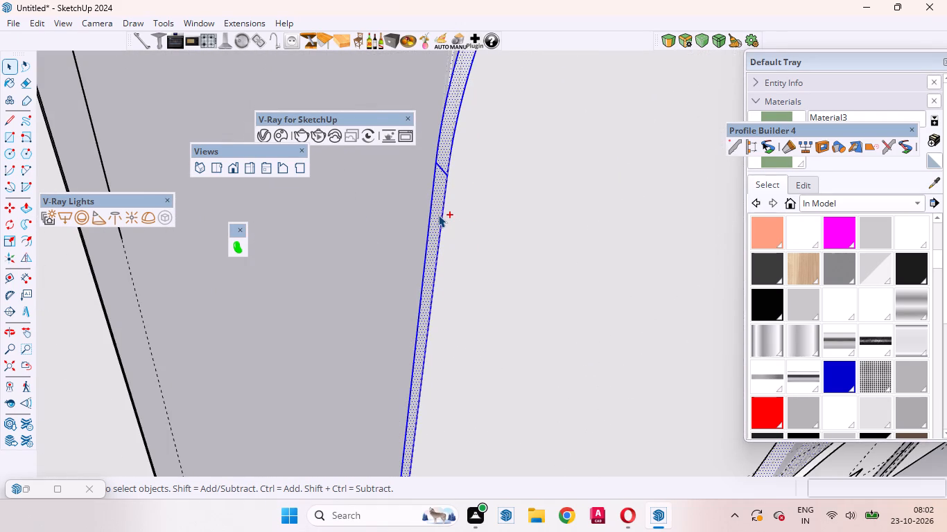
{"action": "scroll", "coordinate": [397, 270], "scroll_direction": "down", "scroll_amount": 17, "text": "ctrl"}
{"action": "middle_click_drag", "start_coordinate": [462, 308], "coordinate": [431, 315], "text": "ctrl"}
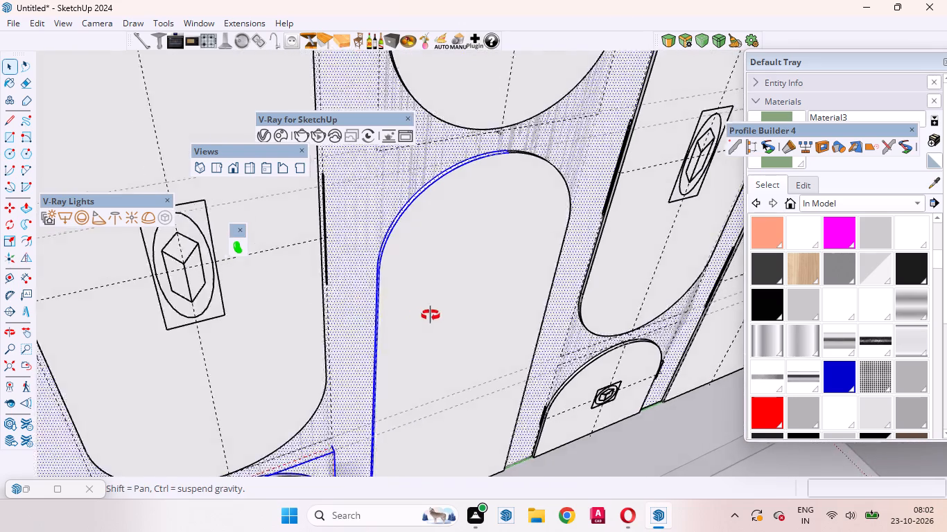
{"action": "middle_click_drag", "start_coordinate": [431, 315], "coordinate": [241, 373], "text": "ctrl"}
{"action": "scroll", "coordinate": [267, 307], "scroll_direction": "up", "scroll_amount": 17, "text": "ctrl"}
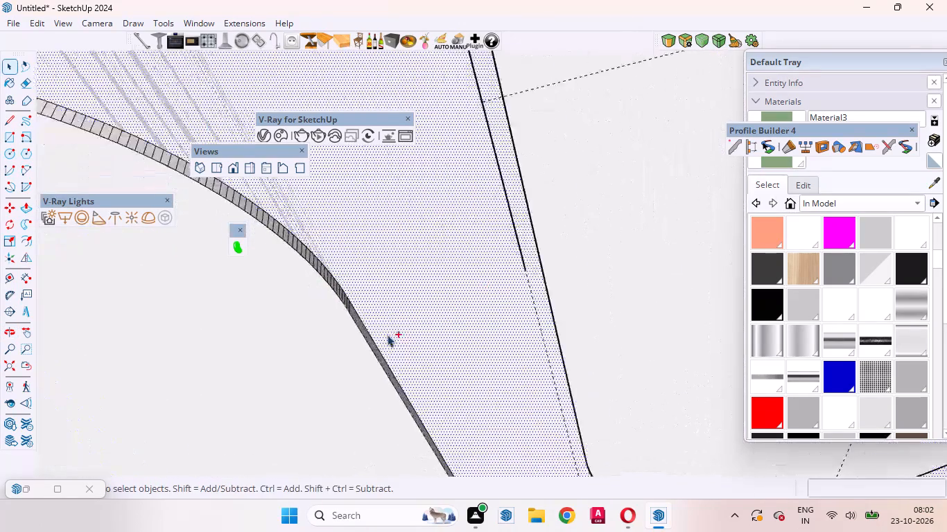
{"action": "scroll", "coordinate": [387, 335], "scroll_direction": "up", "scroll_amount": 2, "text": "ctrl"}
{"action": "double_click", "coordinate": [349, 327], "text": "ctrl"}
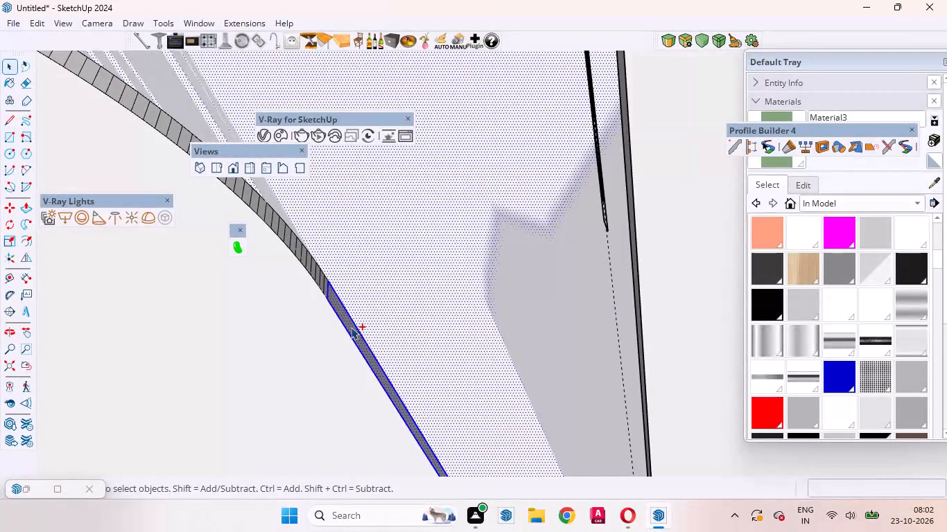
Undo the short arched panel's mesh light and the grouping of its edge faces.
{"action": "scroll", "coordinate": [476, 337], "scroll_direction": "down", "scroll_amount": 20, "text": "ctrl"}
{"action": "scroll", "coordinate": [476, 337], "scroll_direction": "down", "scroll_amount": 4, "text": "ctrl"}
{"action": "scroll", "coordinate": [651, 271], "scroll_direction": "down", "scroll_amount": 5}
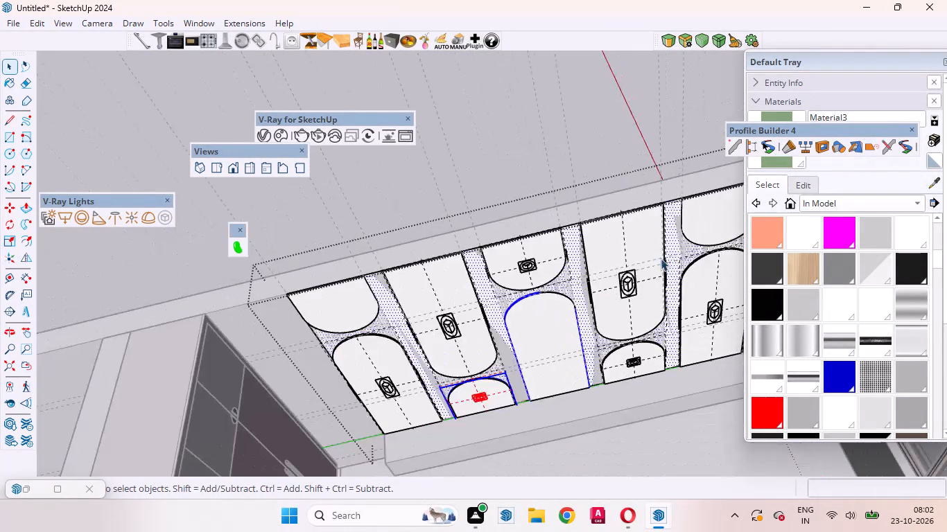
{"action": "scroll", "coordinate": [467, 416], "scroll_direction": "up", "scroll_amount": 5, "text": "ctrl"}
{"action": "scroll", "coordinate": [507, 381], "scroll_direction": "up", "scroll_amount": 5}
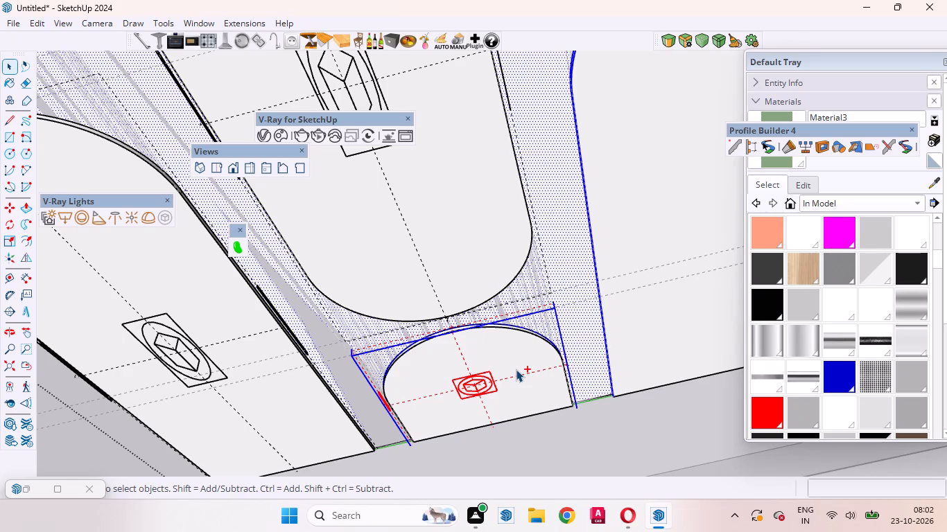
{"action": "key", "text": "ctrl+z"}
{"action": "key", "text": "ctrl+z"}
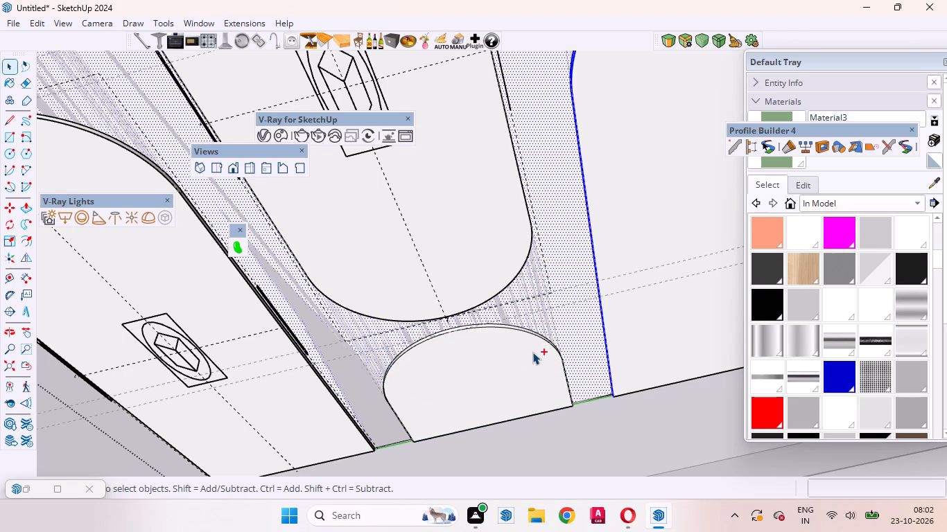
Undo the mesh light on the tall arched panel nearest the wardrobe, clear the edge selection, and undo two further earlier changes.
{"action": "key", "text": "ctrl+z"}
{"action": "scroll", "coordinate": [577, 311], "scroll_direction": "down", "scroll_amount": 16}
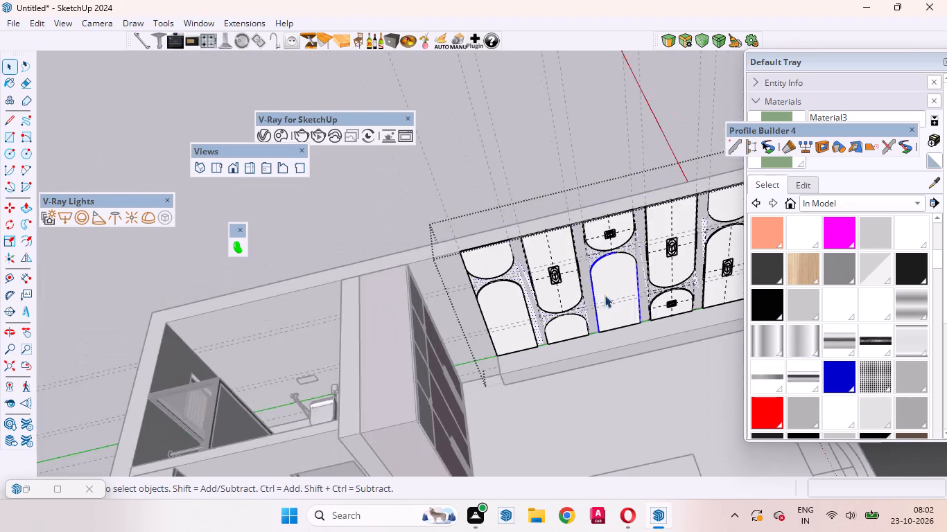
{"action": "left_click", "coordinate": [524, 278]}
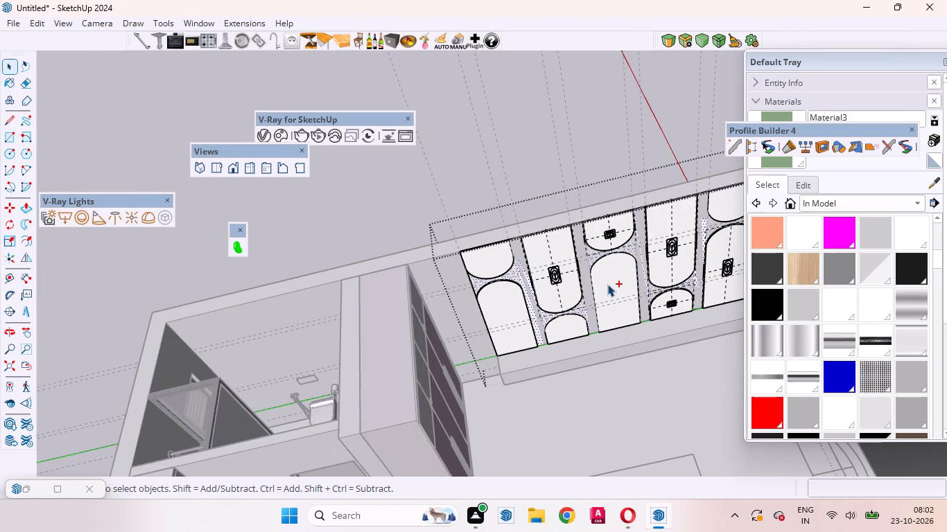
{"action": "key", "text": "ctrl+z"}
{"action": "key", "text": "ctrl+z"}
Open the bedroom wall's panel group for editing.
{"action": "scroll", "coordinate": [573, 315], "scroll_direction": "up", "scroll_amount": 2}
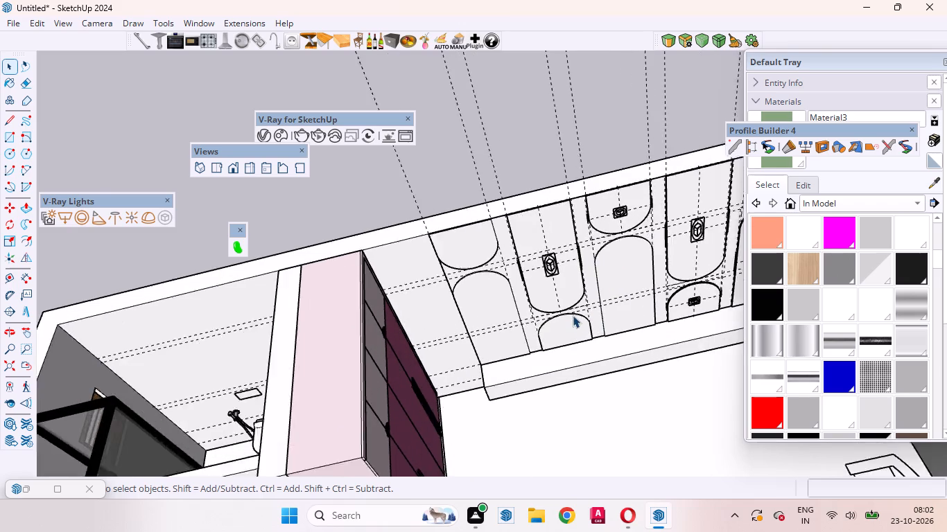
{"action": "scroll", "coordinate": [573, 315], "scroll_direction": "up", "scroll_amount": 7}
{"action": "middle_click_drag", "start_coordinate": [571, 339], "coordinate": [572, 313]}
{"action": "scroll", "coordinate": [438, 344], "scroll_direction": "down", "scroll_amount": 6}
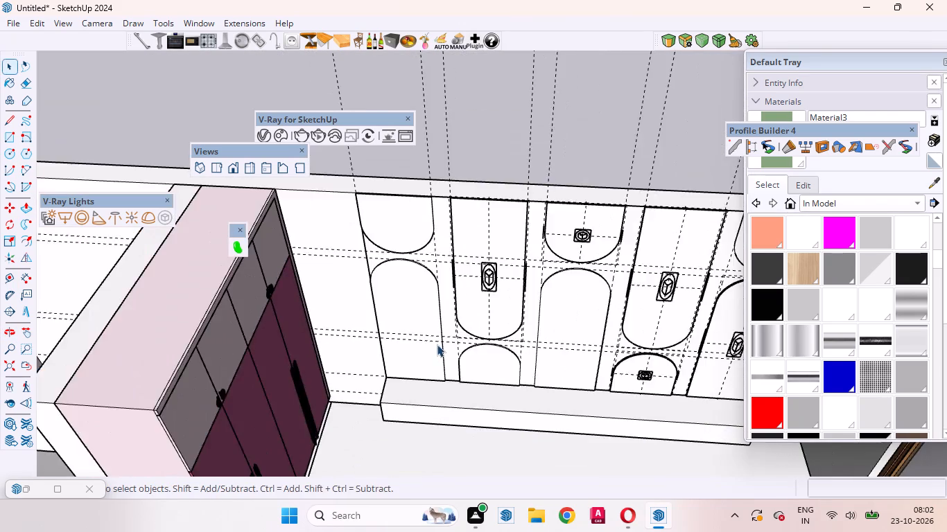
{"action": "scroll", "coordinate": [437, 344], "scroll_direction": "down", "scroll_amount": 5}
{"action": "scroll", "coordinate": [608, 360], "scroll_direction": "up", "scroll_amount": 4}
{"action": "scroll", "coordinate": [636, 309], "scroll_direction": "up", "scroll_amount": 5}
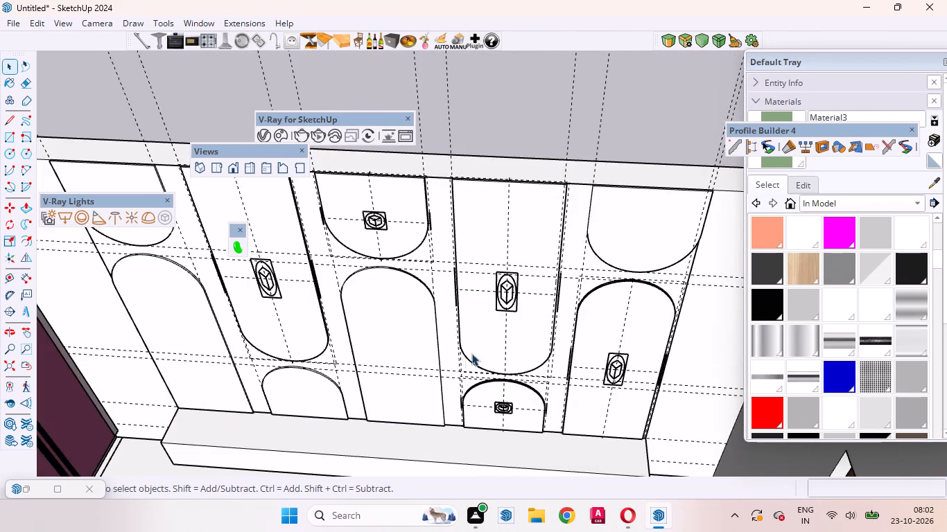
{"action": "scroll", "coordinate": [520, 342], "scroll_direction": "down", "scroll_amount": 5}
{"action": "scroll", "coordinate": [486, 323], "scroll_direction": "up", "scroll_amount": 9}
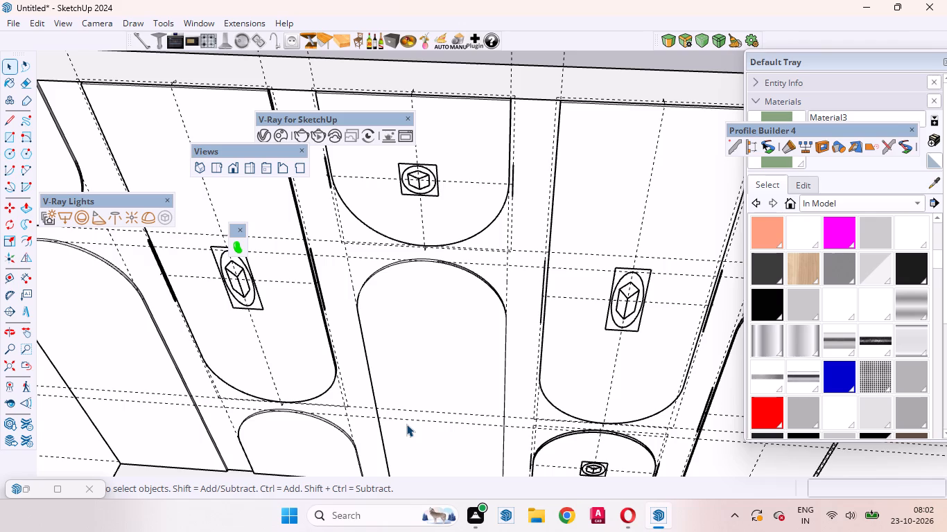
{"action": "left_click", "coordinate": [457, 360]}
{"action": "double_click", "coordinate": [458, 358]}
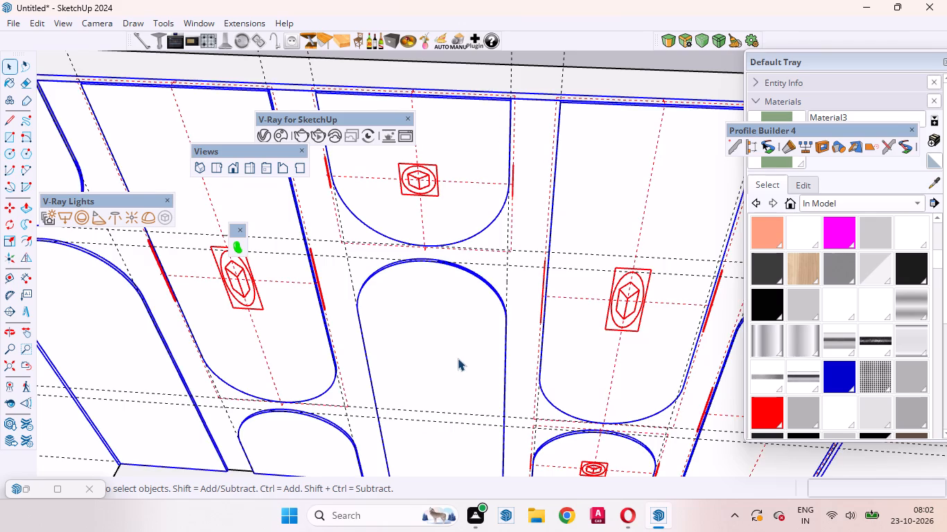
{"action": "left_click", "coordinate": [437, 358]}
Group the curved and both straight edge faces of the short arched panel nearest the wardrobe and convert them to a V-Ray mesh light.
{"action": "scroll", "coordinate": [661, 265], "scroll_direction": "down", "scroll_amount": 5}
{"action": "scroll", "coordinate": [332, 405], "scroll_direction": "up", "scroll_amount": 9}
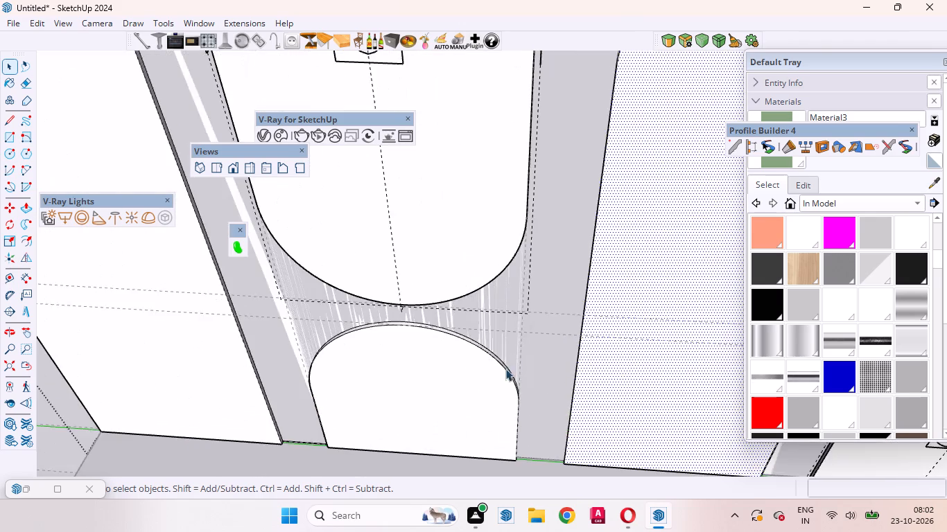
{"action": "middle_click_drag", "start_coordinate": [489, 384], "coordinate": [324, 417]}
{"action": "scroll", "coordinate": [394, 353], "scroll_direction": "up", "scroll_amount": 9}
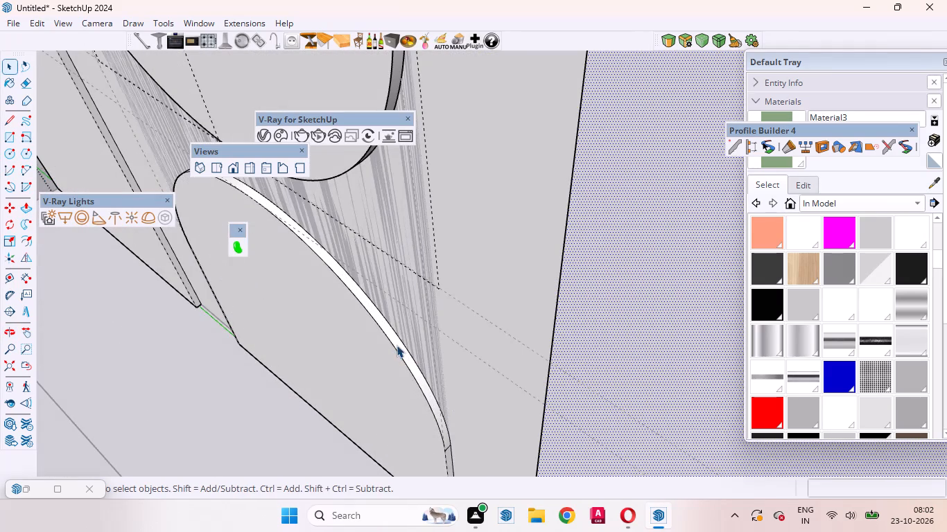
{"action": "left_click", "coordinate": [397, 345]}
{"action": "double_click", "coordinate": [399, 342]}
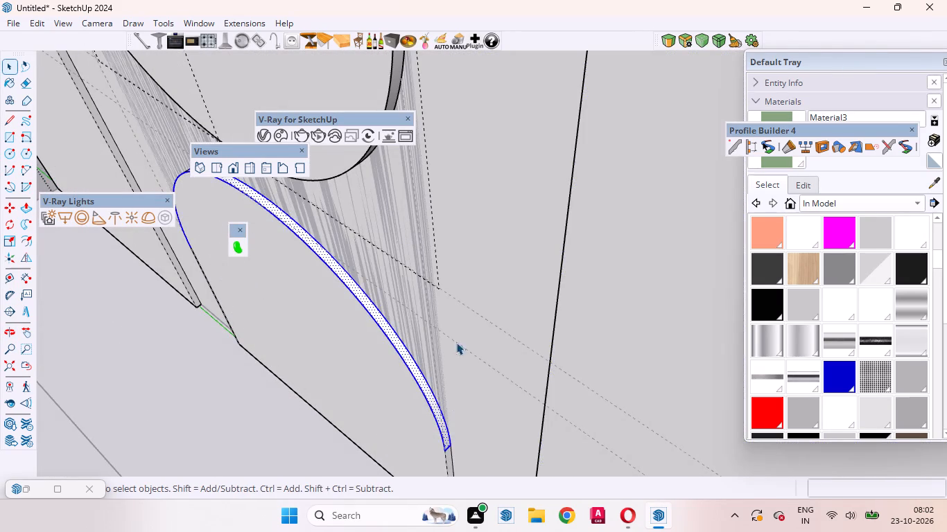
{"action": "scroll", "coordinate": [517, 276], "scroll_direction": "down", "scroll_amount": 8, "text": "ctrl"}
{"action": "scroll", "coordinate": [483, 353], "scroll_direction": "up", "scroll_amount": 10, "text": "ctrl"}
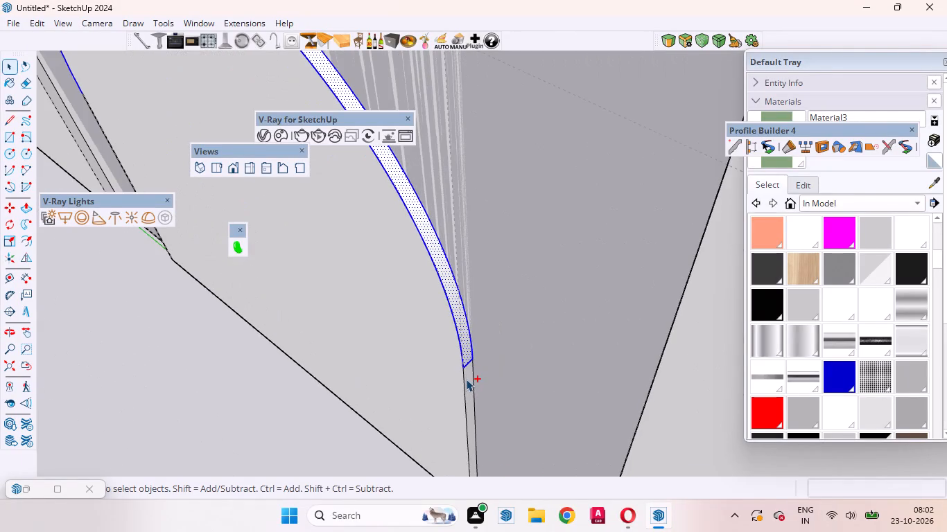
{"action": "double_click", "coordinate": [467, 374], "text": "ctrl"}
{"action": "scroll", "coordinate": [610, 372], "scroll_direction": "down", "scroll_amount": 3, "text": "ctrl"}
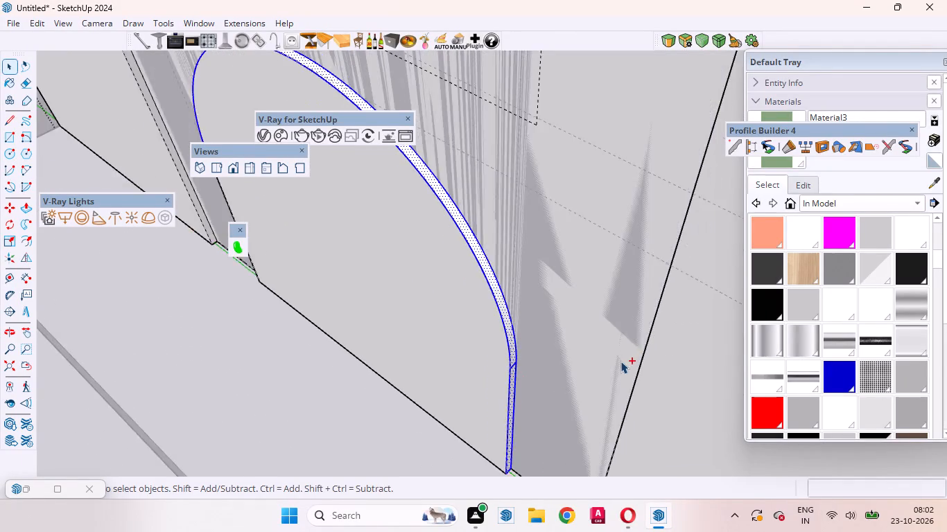
{"action": "scroll", "coordinate": [620, 361], "scroll_direction": "down", "scroll_amount": 12, "text": "ctrl"}
{"action": "middle_click_drag", "start_coordinate": [509, 388], "coordinate": [781, 436], "text": "ctrl"}
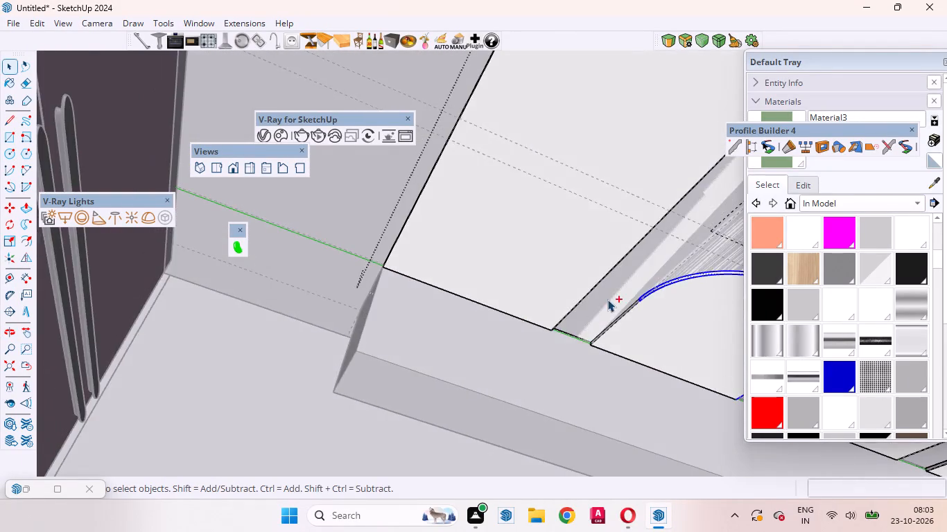
{"action": "scroll", "coordinate": [607, 299], "scroll_direction": "up", "scroll_amount": 20, "text": "ctrl"}
{"action": "scroll", "coordinate": [607, 299], "scroll_direction": "up", "scroll_amount": 2, "text": "ctrl"}
{"action": "double_click", "coordinate": [655, 311], "text": "ctrl"}
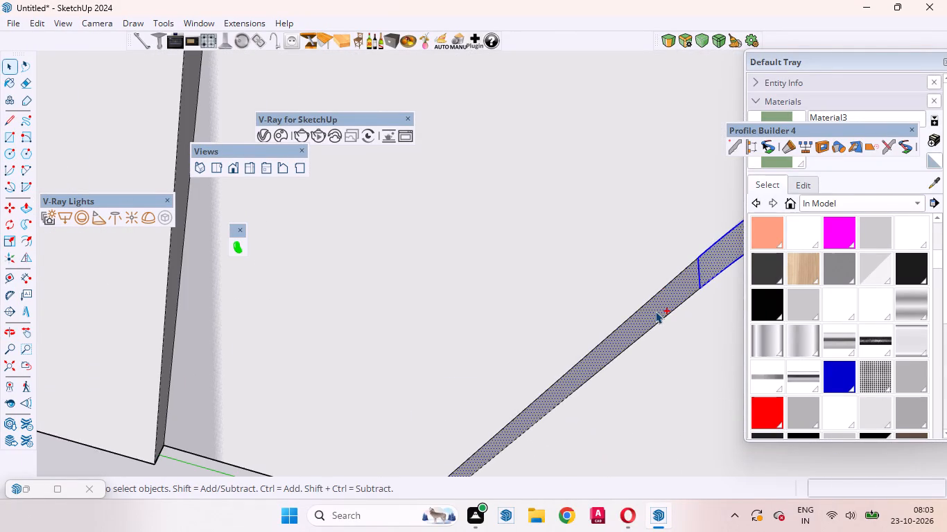
{"action": "right_click", "coordinate": [655, 311], "text": "ctrl"}
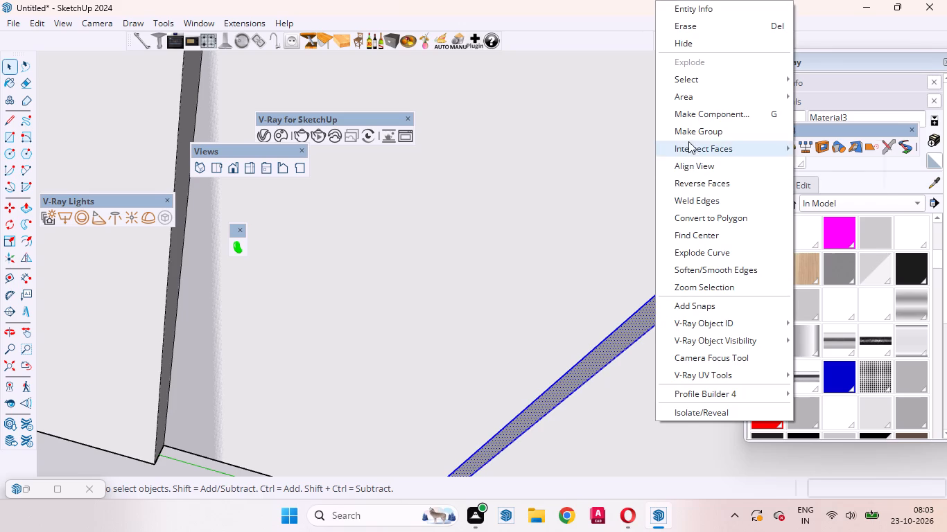
{"action": "left_click", "coordinate": [688, 130], "text": "ctrl"}
{"action": "left_click", "coordinate": [161, 218]}
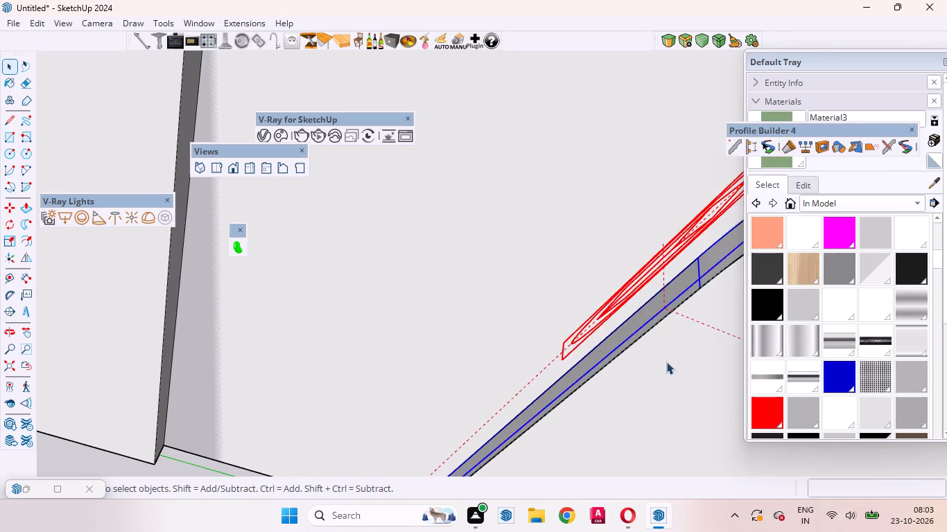
Group the curved and both straight edge faces of the tall arched panel nearest the wardrobe and convert them to a V-Ray mesh light.
{"action": "scroll", "coordinate": [666, 362], "scroll_direction": "down", "scroll_amount": 17}
{"action": "left_click", "coordinate": [433, 299]}
{"action": "scroll", "coordinate": [399, 450], "scroll_direction": "down", "scroll_amount": 6}
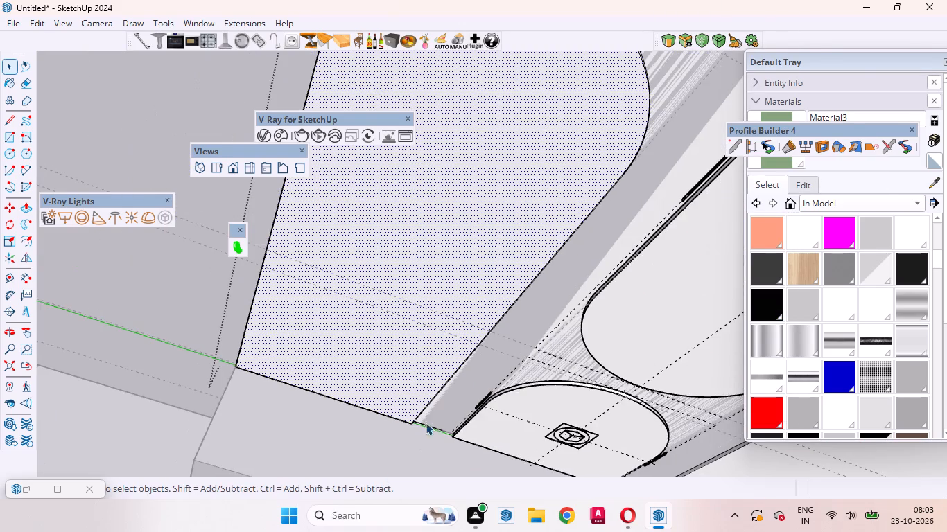
{"action": "scroll", "coordinate": [513, 267], "scroll_direction": "down", "scroll_amount": 7}
{"action": "scroll", "coordinate": [527, 161], "scroll_direction": "up", "scroll_amount": 19}
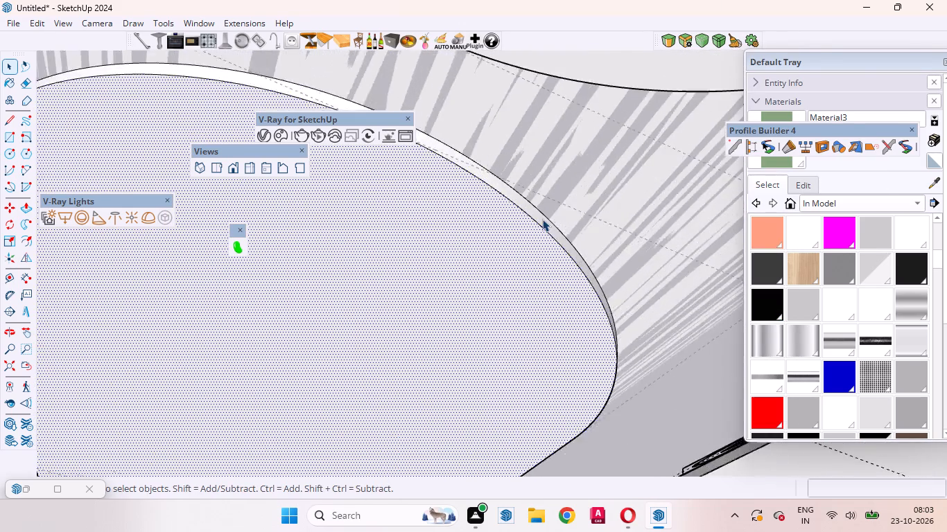
{"action": "scroll", "coordinate": [542, 219], "scroll_direction": "up", "scroll_amount": 2}
{"action": "double_click", "coordinate": [532, 211]}
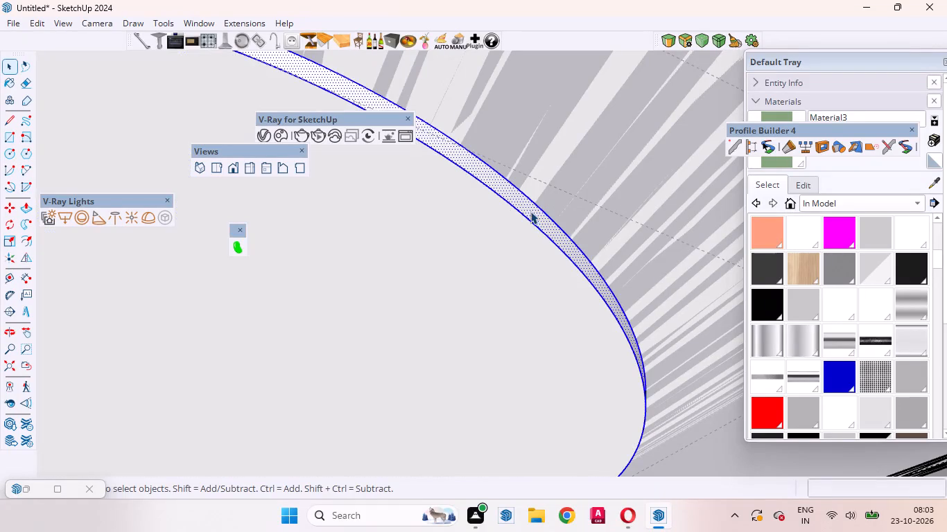
{"action": "scroll", "coordinate": [519, 208], "scroll_direction": "down", "scroll_amount": 16}
{"action": "scroll", "coordinate": [528, 304], "scroll_direction": "up", "scroll_amount": 5, "text": "ctrl"}
{"action": "middle_click_drag", "start_coordinate": [517, 353], "coordinate": [506, 346], "text": "ctrl"}
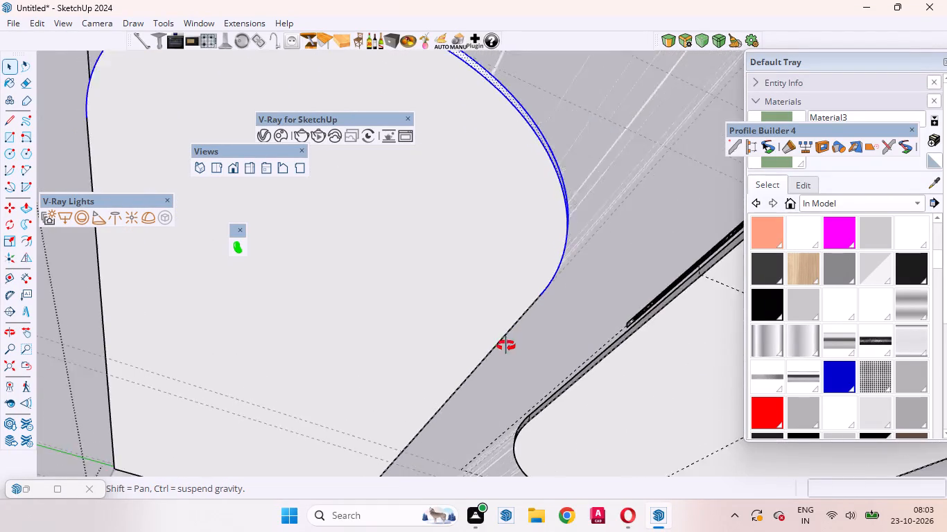
{"action": "middle_click_drag", "start_coordinate": [506, 346], "coordinate": [386, 296], "text": "ctrl"}
{"action": "scroll", "coordinate": [363, 244], "scroll_direction": "up", "scroll_amount": 15, "text": "ctrl"}
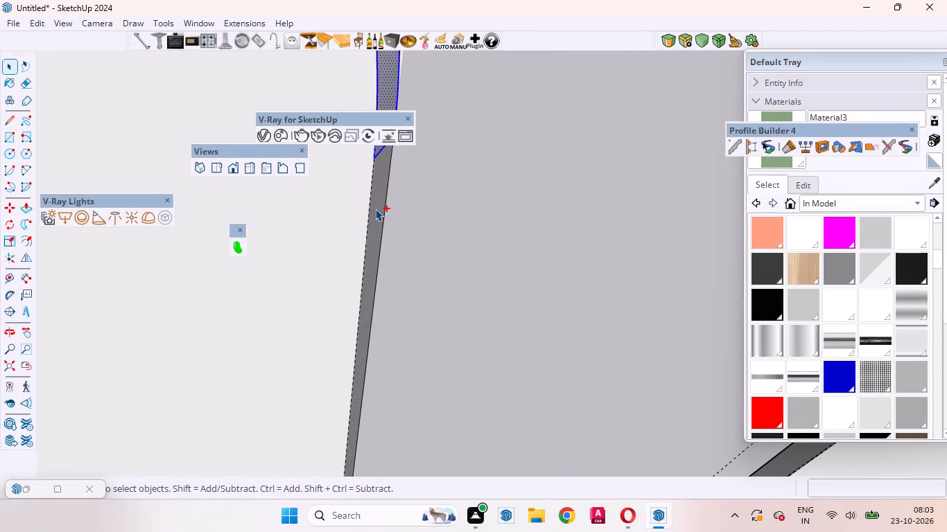
{"action": "double_click", "coordinate": [375, 209], "text": "ctrl"}
{"action": "scroll", "coordinate": [504, 228], "scroll_direction": "down", "scroll_amount": 12, "text": "ctrl"}
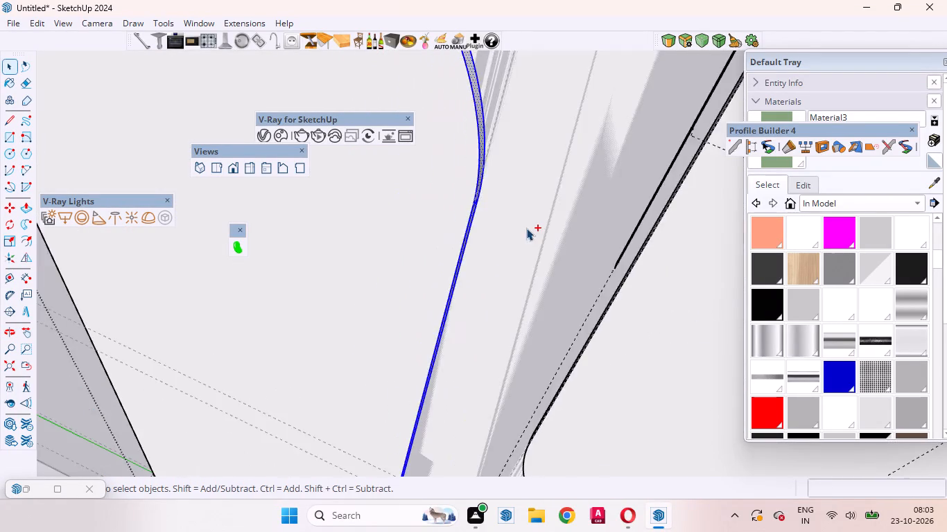
{"action": "scroll", "coordinate": [526, 228], "scroll_direction": "down", "scroll_amount": 15, "text": "ctrl"}
{"action": "middle_click_drag", "start_coordinate": [521, 314], "coordinate": [654, 353], "text": "ctrl"}
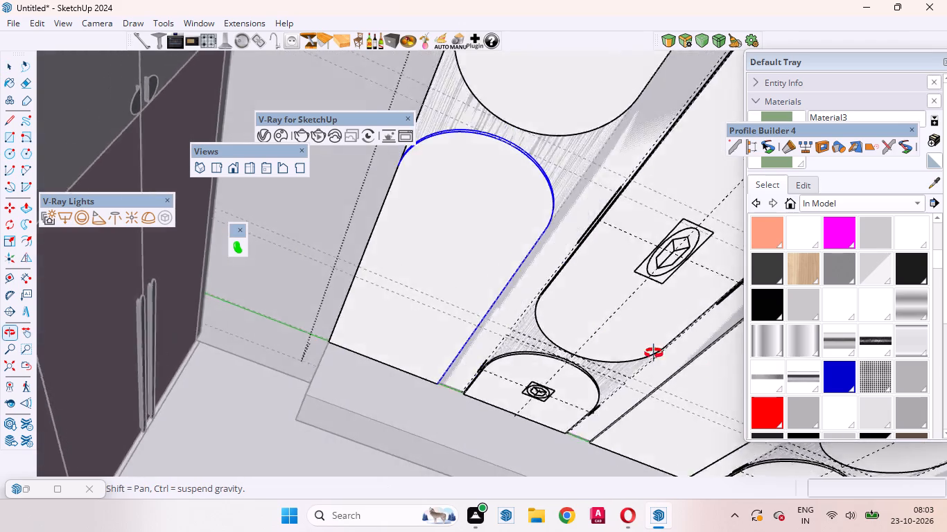
{"action": "middle_click_drag", "start_coordinate": [654, 353], "coordinate": [779, 389], "text": "ctrl"}
{"action": "middle_click", "coordinate": [779, 389], "text": "ctrl"}
{"action": "scroll", "coordinate": [622, 242], "scroll_direction": "up", "scroll_amount": 5, "text": "ctrl"}
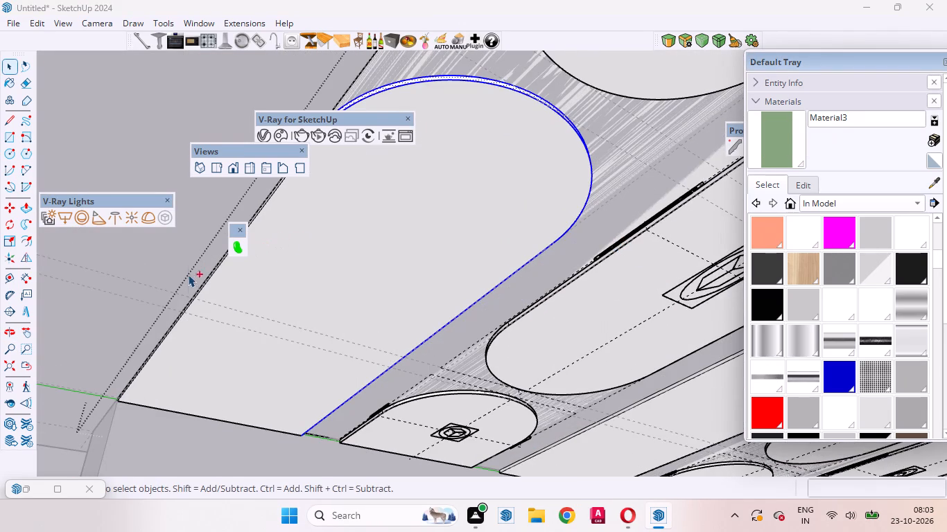
{"action": "scroll", "coordinate": [196, 299], "scroll_direction": "up", "scroll_amount": 5, "text": "ctrl"}
{"action": "scroll", "coordinate": [489, 402], "scroll_direction": "down", "scroll_amount": 5, "text": "ctrl"}
{"action": "scroll", "coordinate": [275, 260], "scroll_direction": "up", "scroll_amount": 2, "text": "ctrl"}
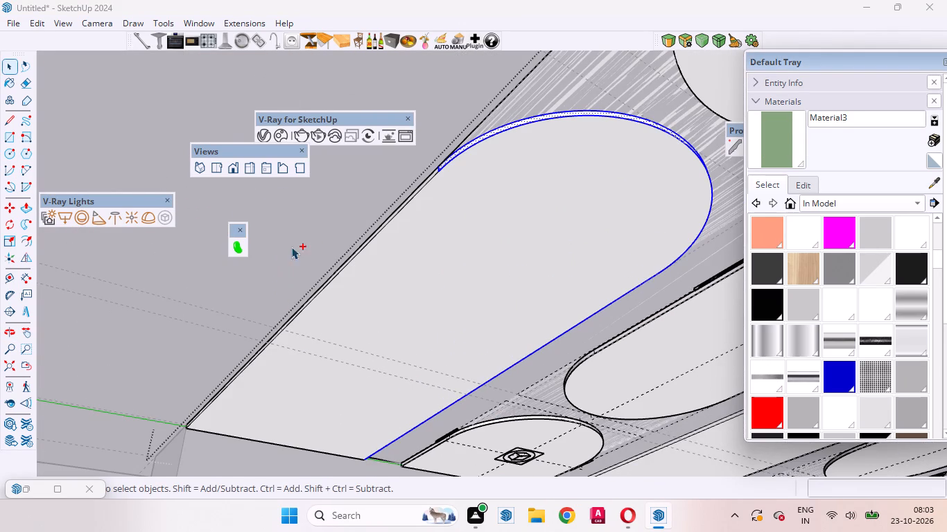
{"action": "scroll", "coordinate": [291, 247], "scroll_direction": "up", "scroll_amount": 3, "text": "ctrl"}
{"action": "scroll", "coordinate": [430, 199], "scroll_direction": "up", "scroll_amount": 8, "text": "ctrl"}
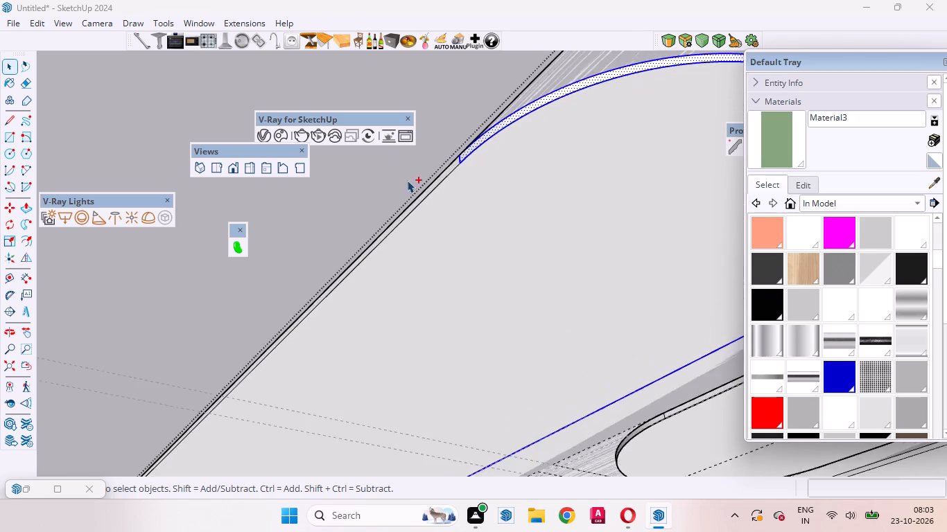
{"action": "scroll", "coordinate": [407, 180], "scroll_direction": "up", "scroll_amount": 8, "text": "ctrl"}
{"action": "scroll", "coordinate": [424, 217], "scroll_direction": "down", "scroll_amount": 6, "text": "ctrl"}
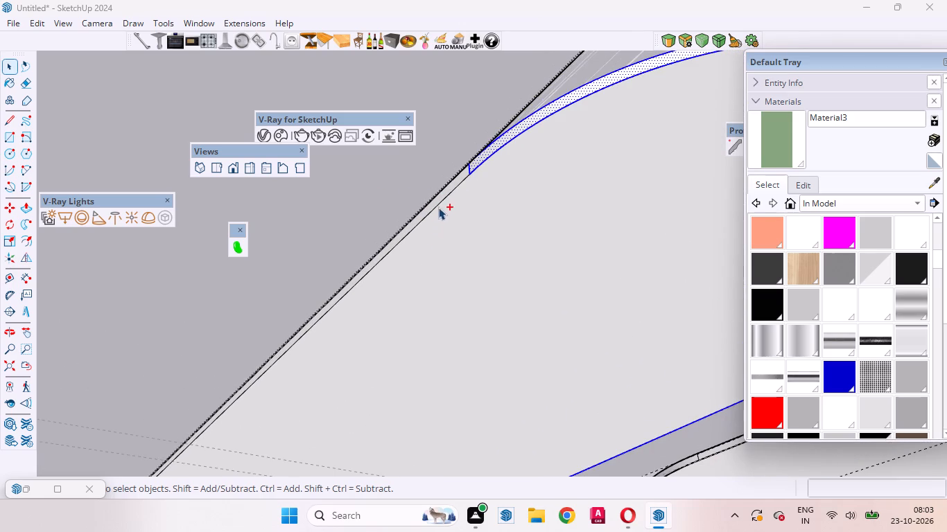
{"action": "scroll", "coordinate": [446, 190], "scroll_direction": "up", "scroll_amount": 9, "text": "ctrl"}
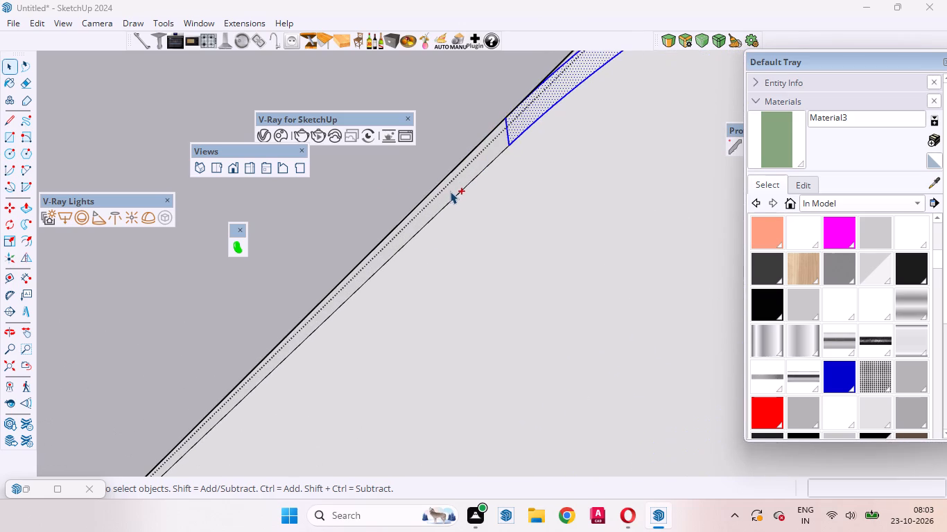
{"action": "double_click", "coordinate": [450, 191], "text": "ctrl"}
{"action": "right_click", "coordinate": [450, 191], "text": "ctrl"}
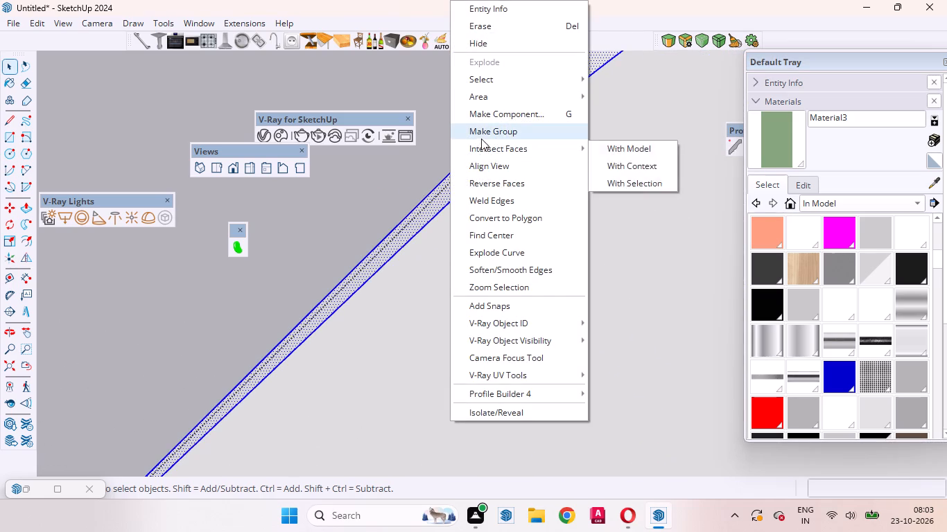
{"action": "left_click", "coordinate": [481, 139]}
{"action": "left_click", "coordinate": [168, 220]}
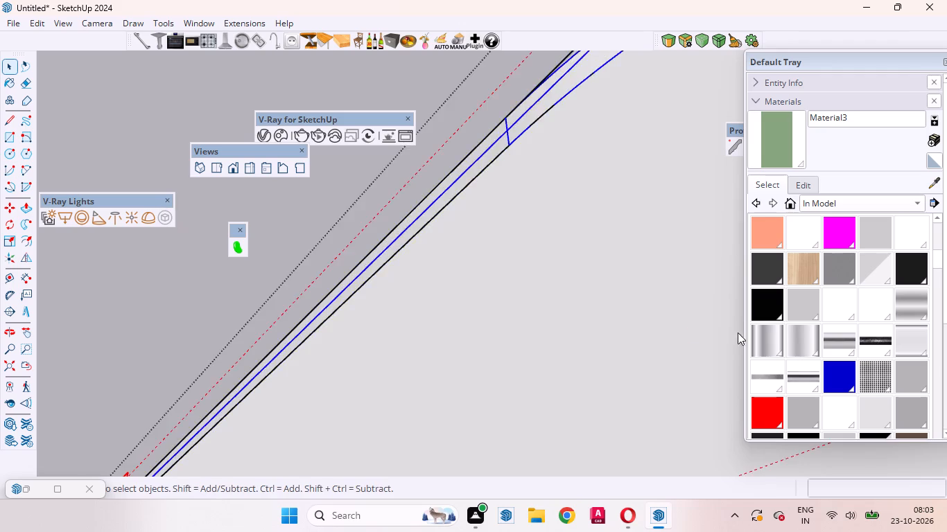
Exit editing of the bedroom wall's panel group.
{"action": "scroll", "coordinate": [552, 311], "scroll_direction": "down", "scroll_amount": 20}
{"action": "scroll", "coordinate": [552, 311], "scroll_direction": "down", "scroll_amount": 20}
{"action": "scroll", "coordinate": [552, 311], "scroll_direction": "down", "scroll_amount": 1}
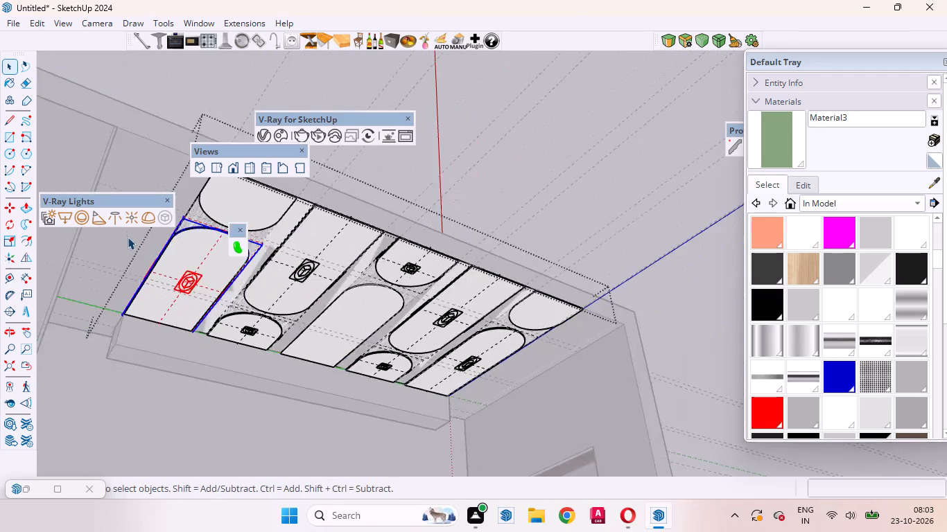
{"action": "scroll", "coordinate": [128, 237], "scroll_direction": "down", "scroll_amount": 2}
{"action": "middle_click_drag", "start_coordinate": [398, 337], "coordinate": [306, 253]}
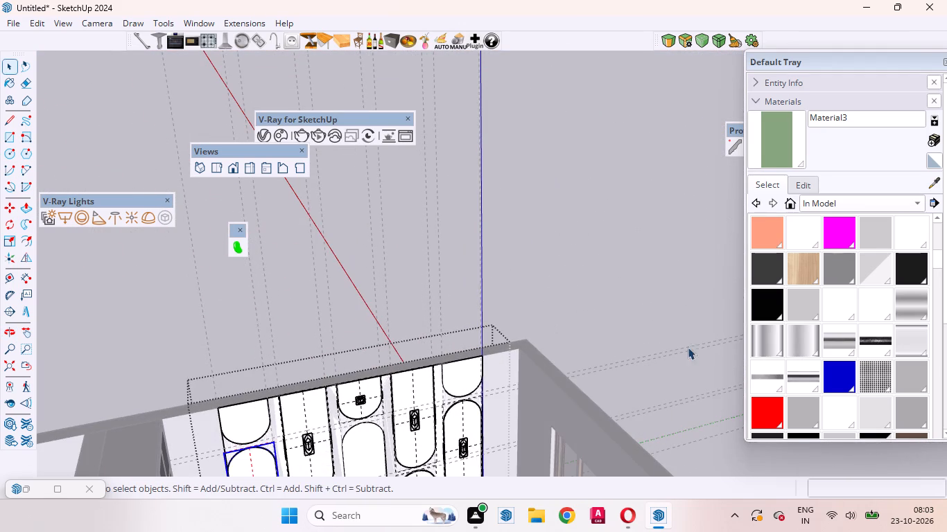
{"action": "left_click", "coordinate": [664, 307]}
{"action": "scroll", "coordinate": [589, 222], "scroll_direction": "down", "scroll_amount": 4}
{"action": "scroll", "coordinate": [447, 373], "scroll_direction": "up", "scroll_amount": 5}
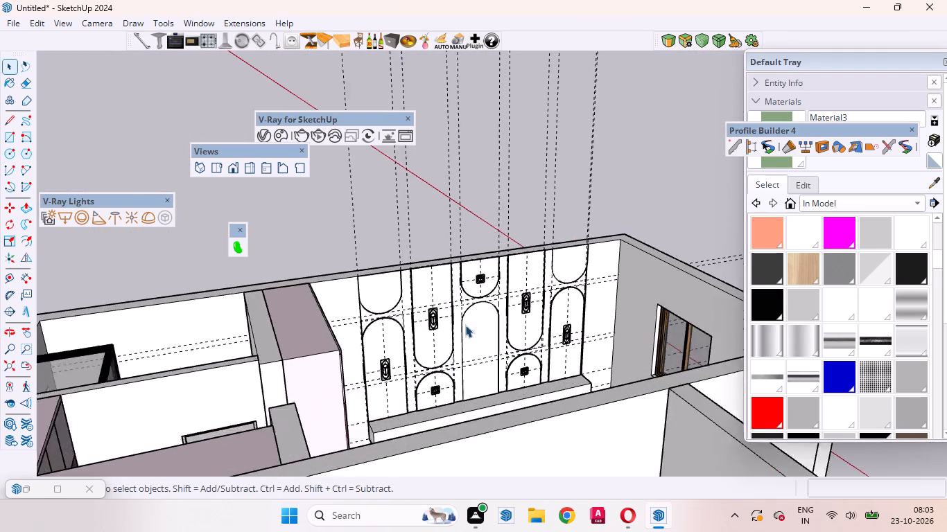
Reopen the bedroom wall's panel group for editing at the central tall arched panel.
{"action": "scroll", "coordinate": [465, 325], "scroll_direction": "up", "scroll_amount": 20}
{"action": "scroll", "coordinate": [465, 325], "scroll_direction": "up", "scroll_amount": 3}
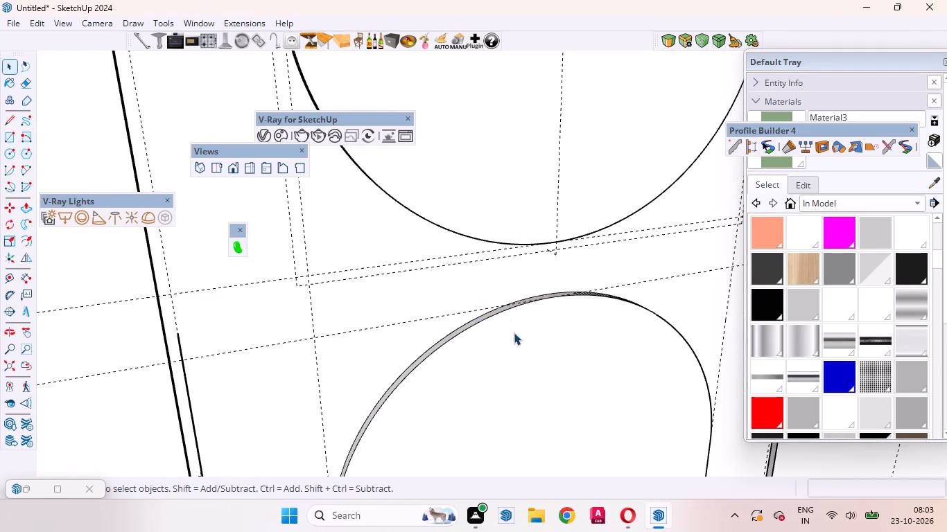
{"action": "middle_click_drag", "start_coordinate": [514, 377], "coordinate": [514, 496]}
{"action": "scroll", "coordinate": [529, 333], "scroll_direction": "up", "scroll_amount": 6}
{"action": "left_click", "coordinate": [559, 340]}
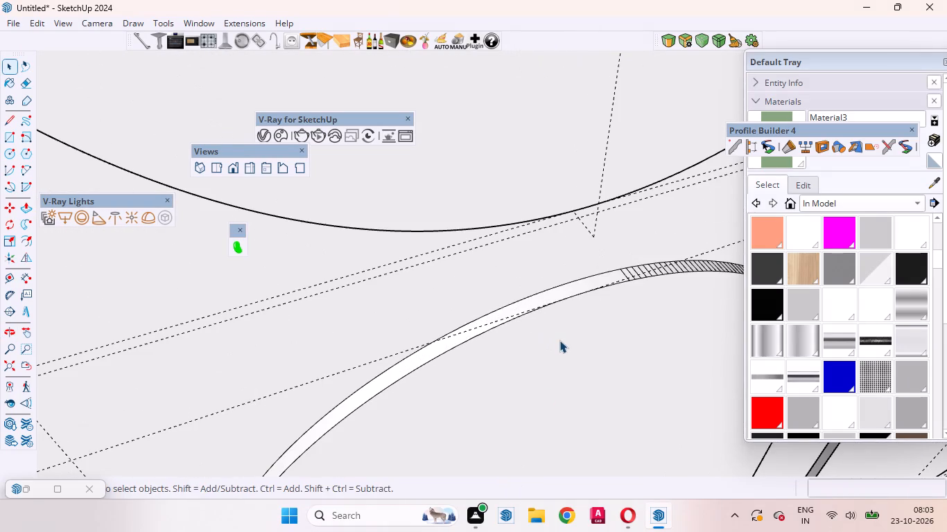
{"action": "double_click", "coordinate": [559, 339]}
{"action": "left_click", "coordinate": [573, 345]}
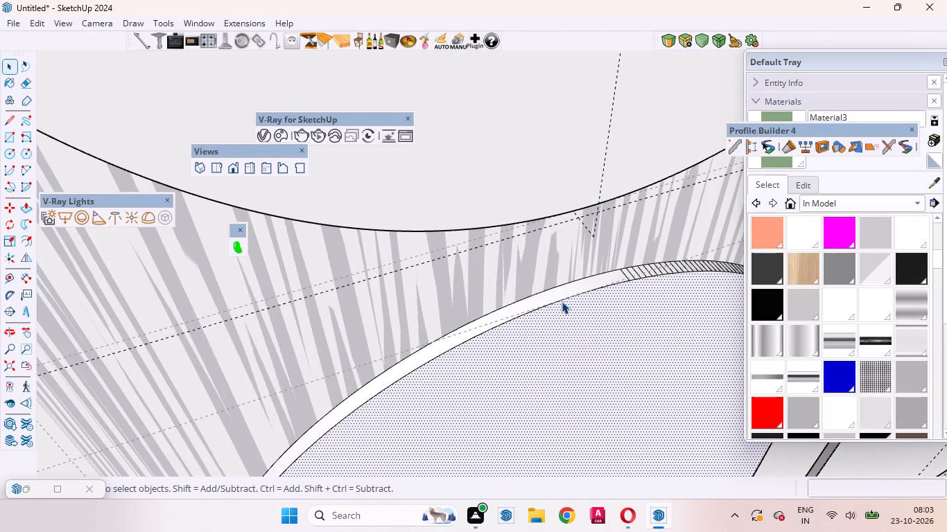
Select the smooth curved edge face and both straight side edge faces of the central tall arched panel.
{"action": "left_click", "coordinate": [559, 292]}
{"action": "double_click", "coordinate": [559, 292]}
{"action": "scroll", "coordinate": [615, 274], "scroll_direction": "down", "scroll_amount": 3}
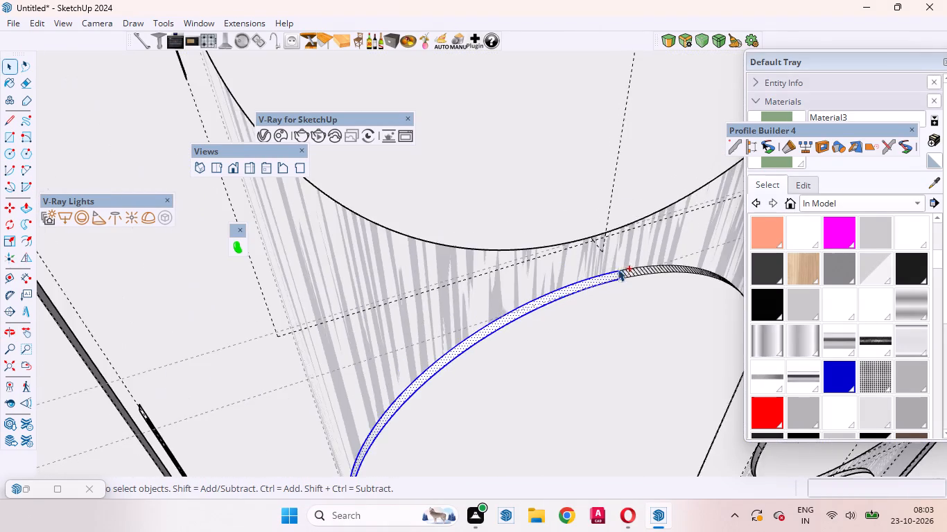
{"action": "scroll", "coordinate": [618, 269], "scroll_direction": "down", "scroll_amount": 17}
{"action": "scroll", "coordinate": [548, 294], "scroll_direction": "up", "scroll_amount": 11, "text": "ctrl"}
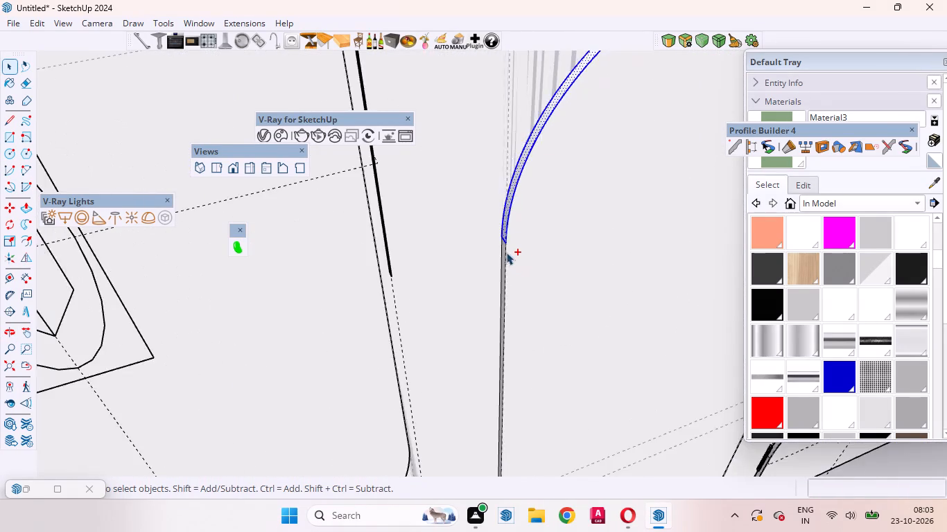
{"action": "scroll", "coordinate": [506, 252], "scroll_direction": "up", "scroll_amount": 8, "text": "ctrl"}
{"action": "double_click", "coordinate": [501, 245], "text": "ctrl"}
{"action": "scroll", "coordinate": [507, 306], "scroll_direction": "down", "scroll_amount": 5, "text": "ctrl"}
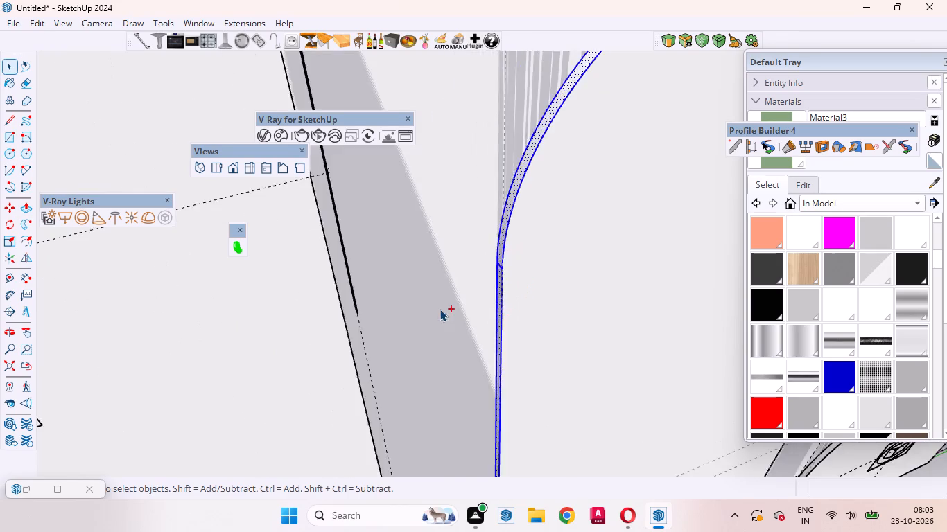
{"action": "scroll", "coordinate": [440, 309], "scroll_direction": "down", "scroll_amount": 18, "text": "ctrl"}
{"action": "middle_click_drag", "start_coordinate": [533, 323], "coordinate": [424, 396], "text": "ctrl"}
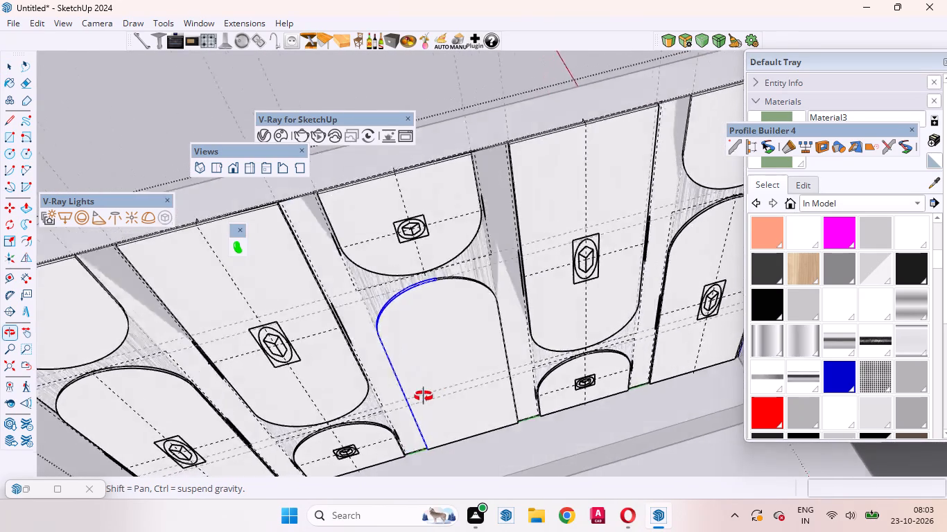
{"action": "middle_click_drag", "start_coordinate": [424, 396], "coordinate": [370, 456], "text": "ctrl"}
{"action": "scroll", "coordinate": [456, 342], "scroll_direction": "up", "scroll_amount": 20, "text": "ctrl"}
{"action": "scroll", "coordinate": [456, 342], "scroll_direction": "up", "scroll_amount": 3, "text": "ctrl"}
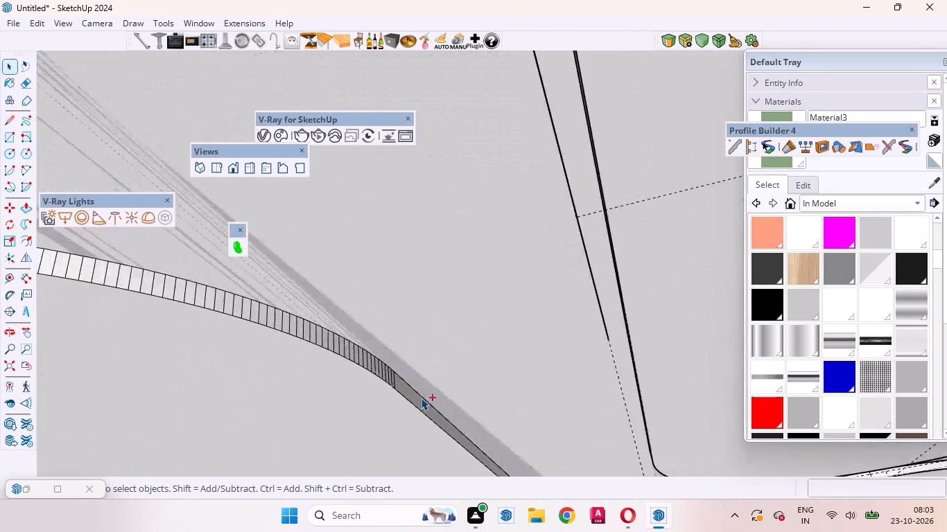
{"action": "scroll", "coordinate": [421, 398], "scroll_direction": "up", "scroll_amount": 2, "text": "ctrl"}
{"action": "double_click", "coordinate": [410, 398], "text": "ctrl"}
{"action": "scroll", "coordinate": [634, 362], "scroll_direction": "down", "scroll_amount": 7, "text": "ctrl"}
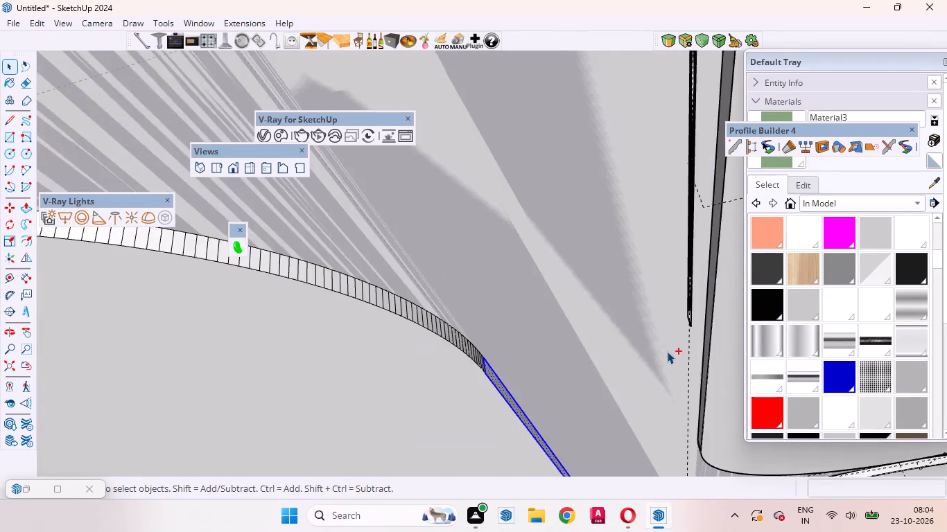
{"action": "scroll", "coordinate": [667, 351], "scroll_direction": "down", "scroll_amount": 3, "text": "ctrl"}
{"action": "scroll", "coordinate": [728, 355], "scroll_direction": "down", "scroll_amount": 5, "text": "ctrl"}
Add the first narrow facets of the arch's segmented half, beside the smooth curved face, to the selection.
{"action": "middle_click_drag", "start_coordinate": [634, 365], "coordinate": [638, 414], "text": "ctrl"}
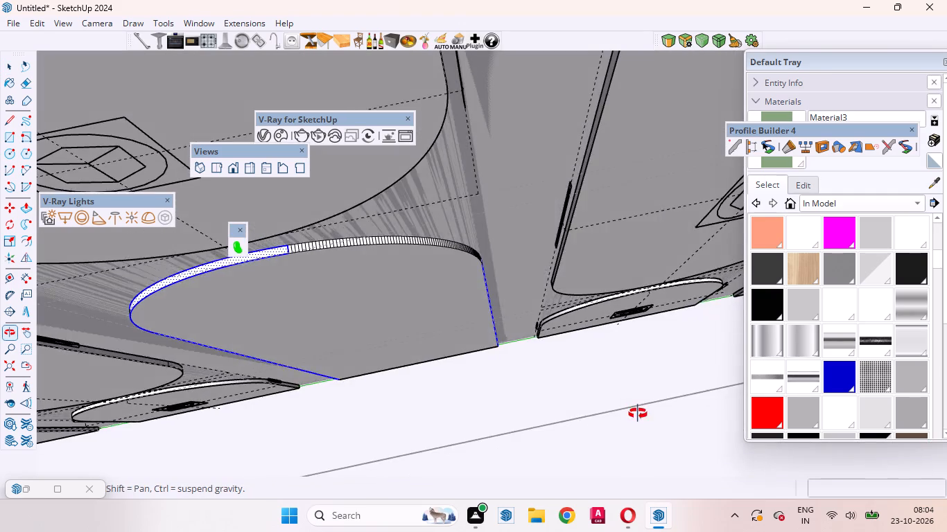
{"action": "middle_click_drag", "start_coordinate": [638, 414], "coordinate": [638, 440], "text": "ctrl"}
{"action": "scroll", "coordinate": [636, 423], "scroll_direction": "up", "scroll_amount": 1, "text": "ctrl"}
{"action": "scroll", "coordinate": [687, 385], "scroll_direction": "down", "scroll_amount": 6, "text": "ctrl"}
{"action": "scroll", "coordinate": [519, 348], "scroll_direction": "up", "scroll_amount": 10, "text": "ctrl"}
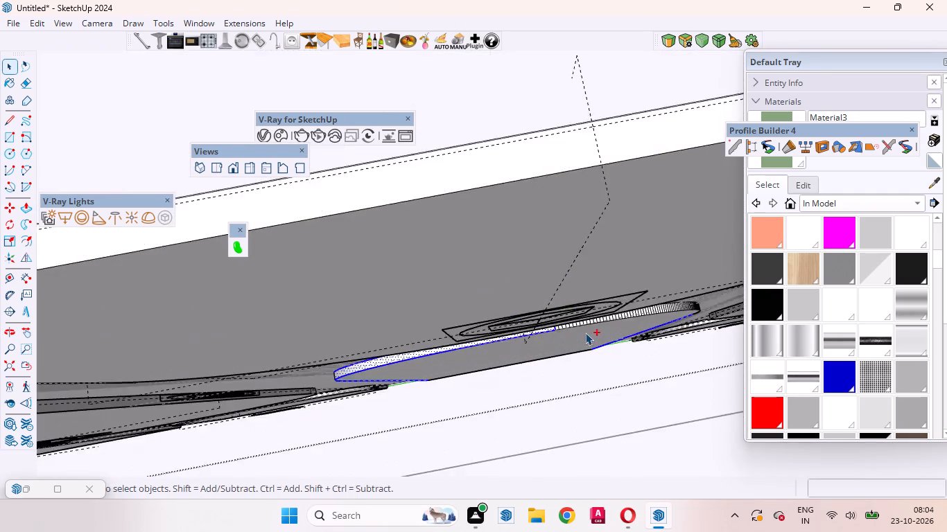
{"action": "scroll", "coordinate": [585, 332], "scroll_direction": "up", "scroll_amount": 10, "text": "ctrl"}
{"action": "double_click", "coordinate": [544, 292], "text": "ctrl"}
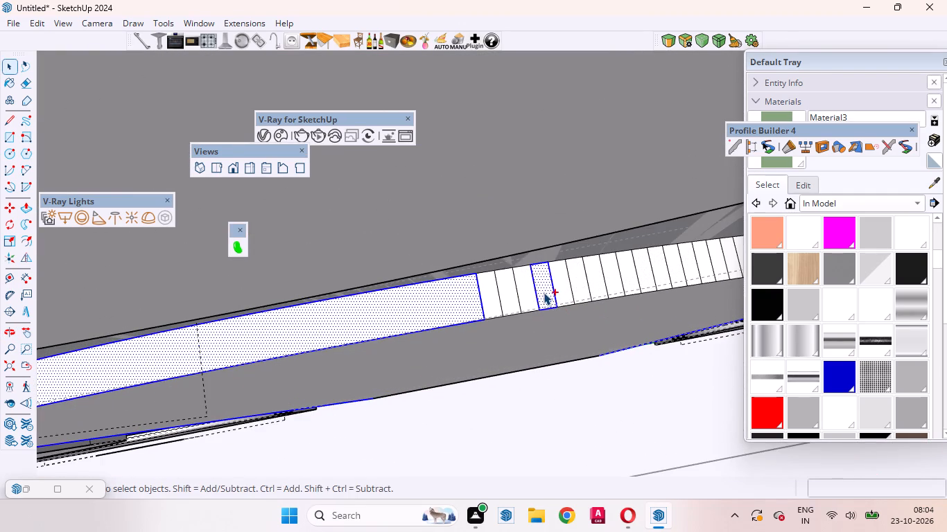
{"action": "double_click", "coordinate": [530, 292], "text": "ctrl"}
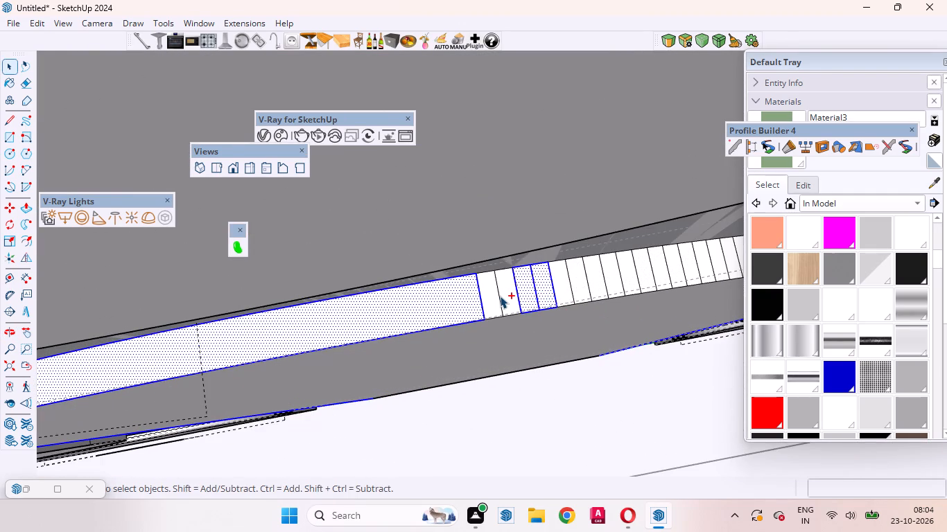
{"action": "double_click", "coordinate": [500, 296], "text": "ctrl"}
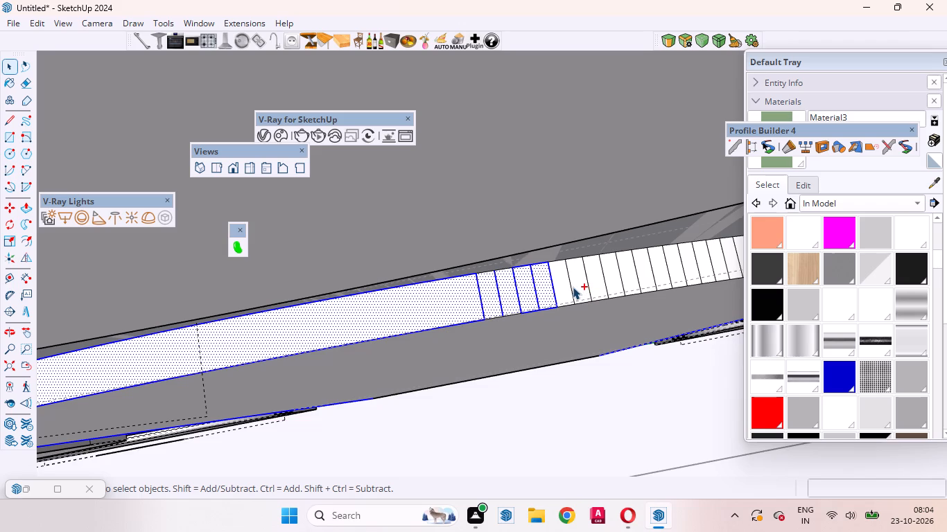
{"action": "double_click", "coordinate": [573, 287], "text": "ctrl"}
{"action": "scroll", "coordinate": [442, 298], "scroll_direction": "down", "scroll_amount": 4, "text": "ctrl"}
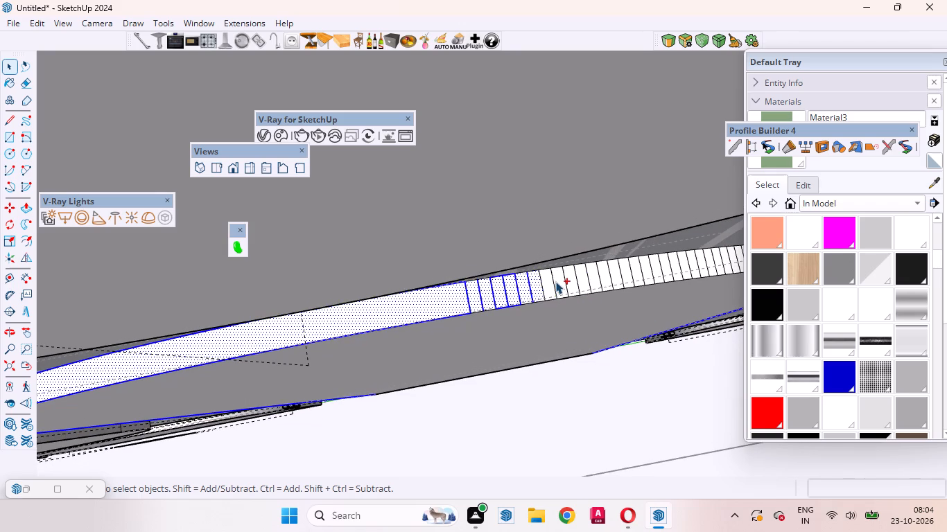
{"action": "double_click", "coordinate": [553, 282], "text": "ctrl"}
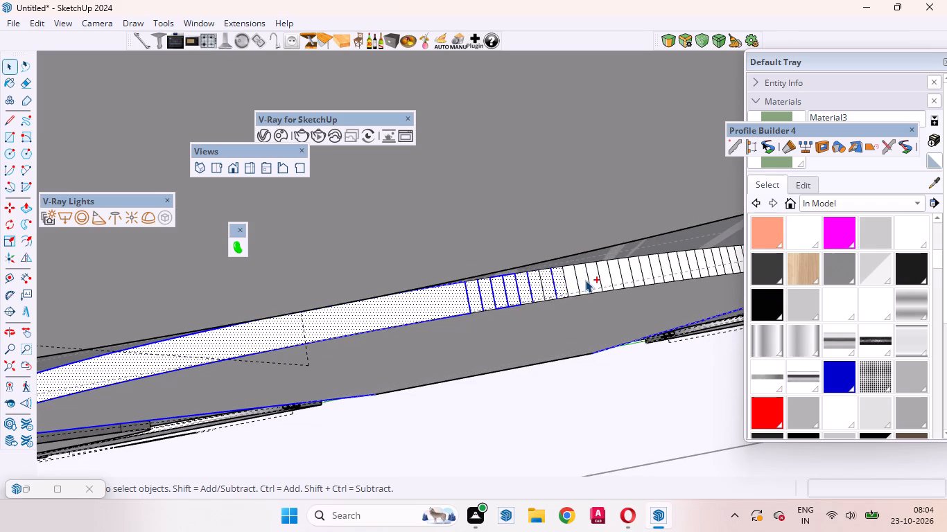
{"action": "double_click", "coordinate": [587, 276], "text": "ctrl"}
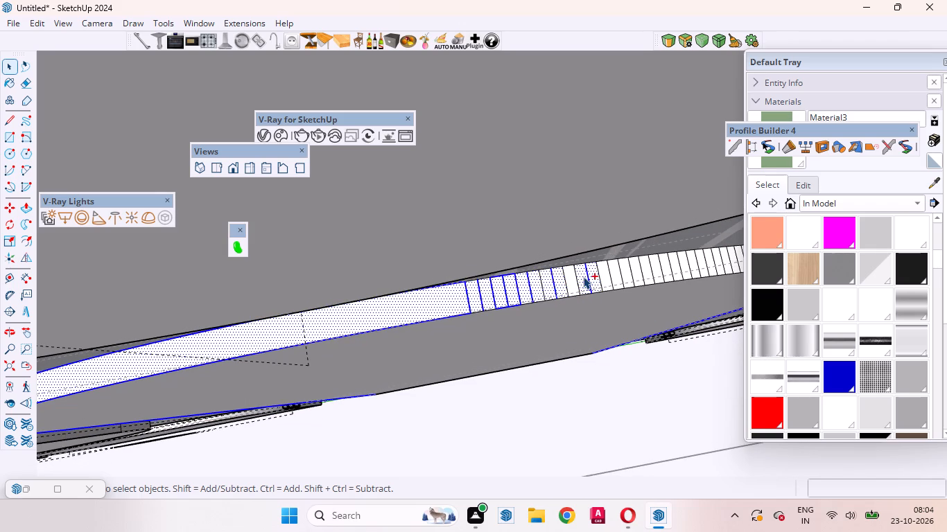
{"action": "double_click", "coordinate": [575, 278], "text": "ctrl"}
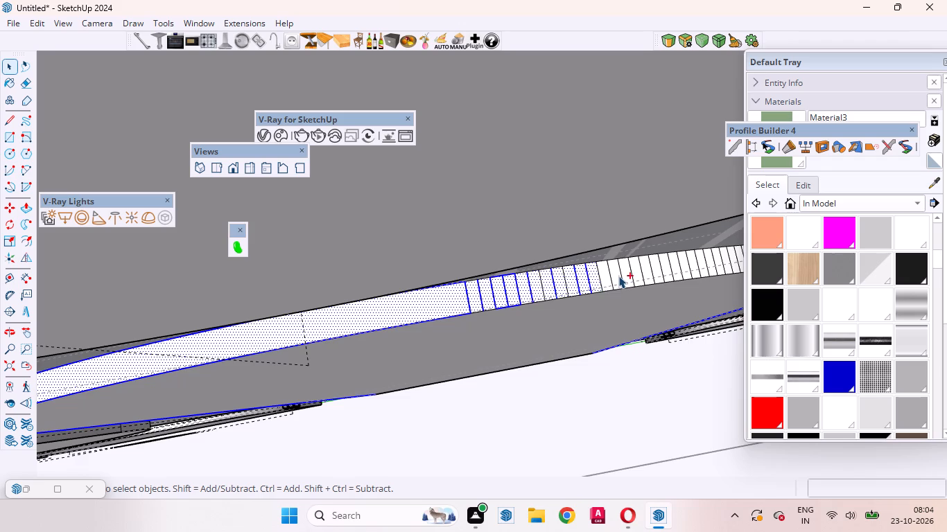
{"action": "double_click", "coordinate": [611, 276], "text": "ctrl"}
Extend the selection over the next run of narrow facets along the top of the central arch, leaving no gaps.
{"action": "scroll", "coordinate": [379, 285], "scroll_direction": "down", "scroll_amount": 6, "text": "ctrl"}
{"action": "scroll", "coordinate": [270, 280], "scroll_direction": "down", "scroll_amount": 4, "text": "ctrl"}
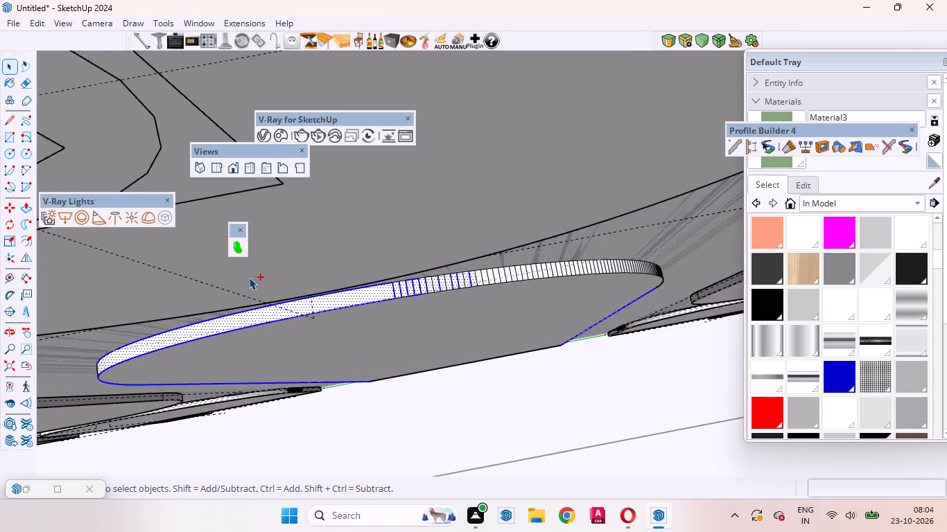
{"action": "scroll", "coordinate": [249, 277], "scroll_direction": "down", "scroll_amount": 6, "text": "ctrl"}
{"action": "scroll", "coordinate": [464, 273], "scroll_direction": "up", "scroll_amount": 10, "text": "ctrl"}
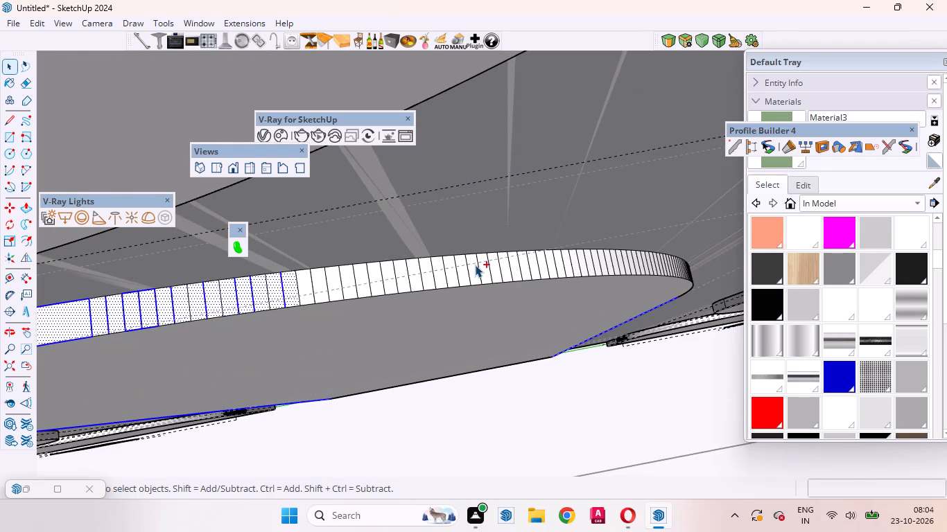
{"action": "double_click", "coordinate": [478, 265], "text": "ctrl"}
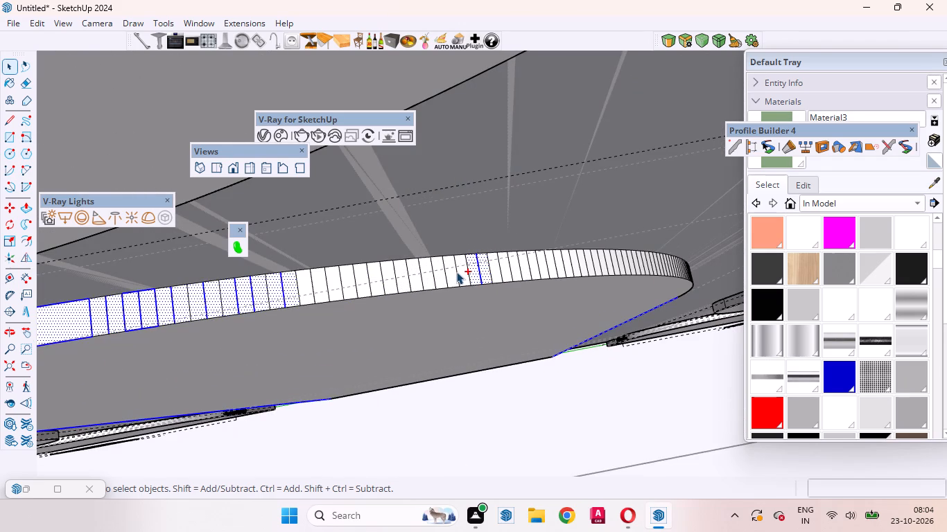
{"action": "double_click", "coordinate": [456, 272], "text": "ctrl"}
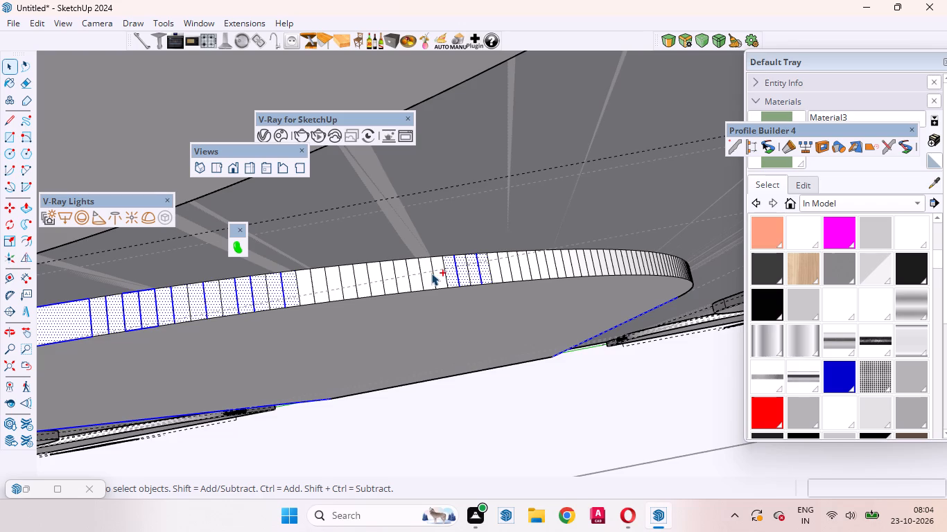
{"action": "double_click", "coordinate": [431, 273], "text": "ctrl"}
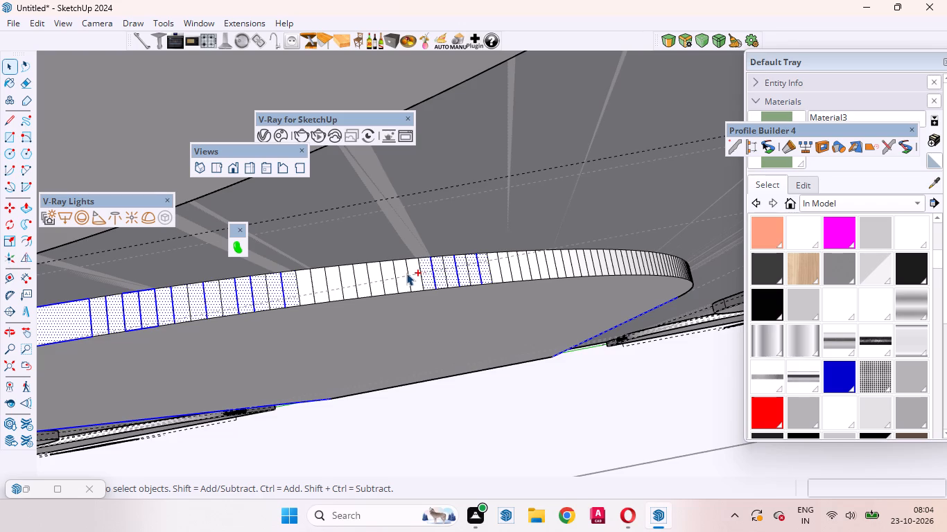
{"action": "double_click", "coordinate": [406, 273], "text": "ctrl"}
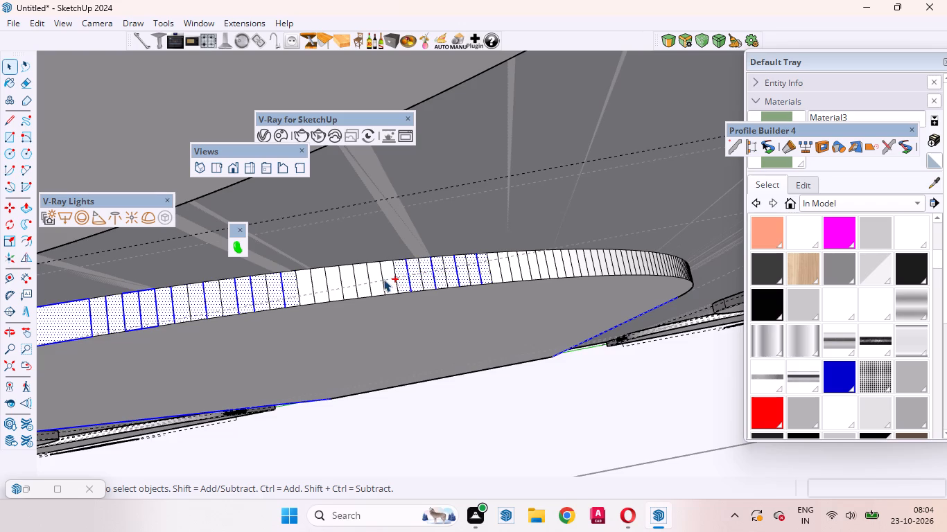
{"action": "double_click", "coordinate": [383, 279], "text": "ctrl"}
{"action": "double_click", "coordinate": [356, 279], "text": "ctrl"}
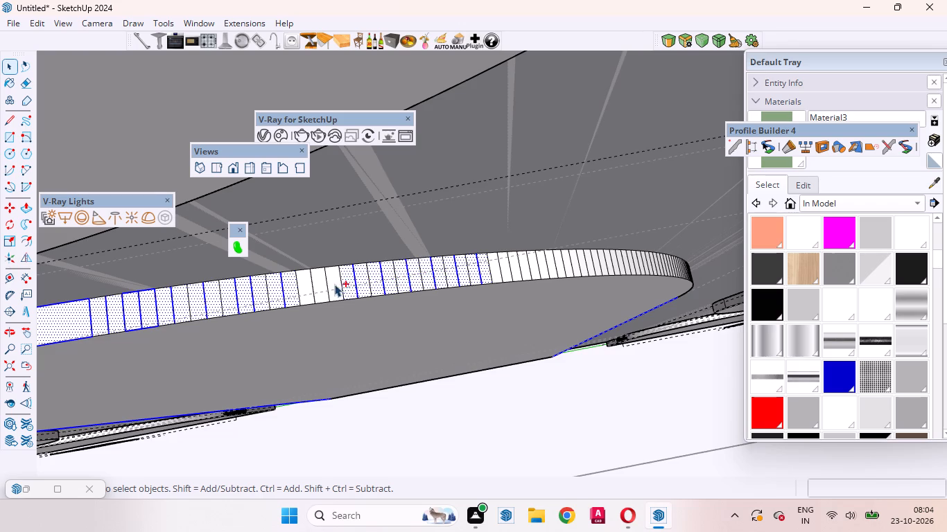
{"action": "double_click", "coordinate": [327, 285], "text": "ctrl"}
{"action": "double_click", "coordinate": [302, 287], "text": "ctrl"}
Continue adding the arch's narrow edge facets to the selection, past the crown where the curve starts bending down.
{"action": "scroll", "coordinate": [234, 314], "scroll_direction": "down", "scroll_amount": 10, "text": "ctrl"}
{"action": "scroll", "coordinate": [411, 305], "scroll_direction": "up", "scroll_amount": 3, "text": "ctrl"}
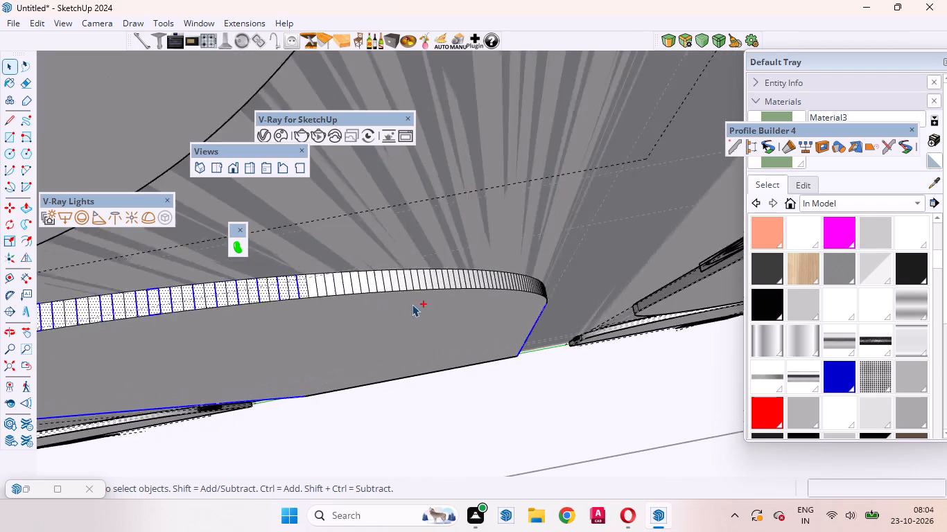
{"action": "scroll", "coordinate": [412, 304], "scroll_direction": "up", "scroll_amount": 11, "text": "ctrl"}
{"action": "double_click", "coordinate": [262, 279], "text": "ctrl"}
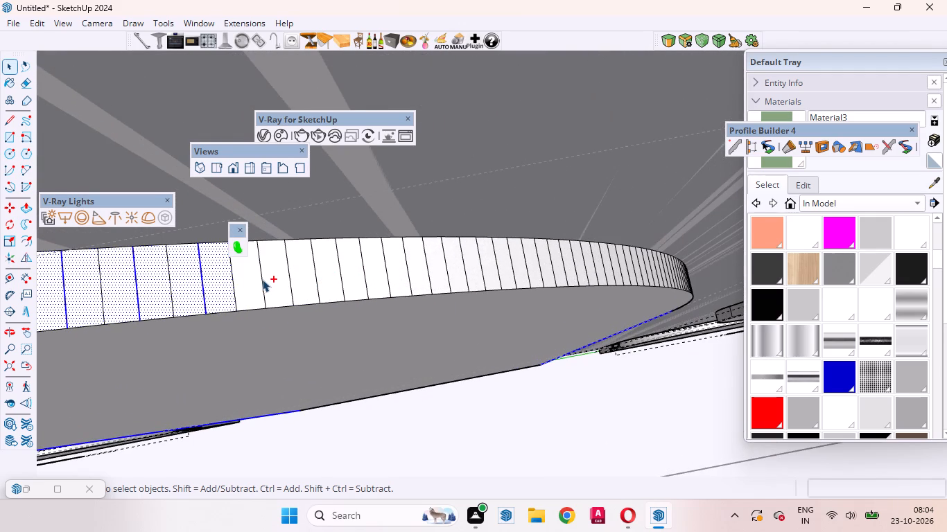
{"action": "double_click", "coordinate": [316, 279], "text": "ctrl"}
{"action": "double_click", "coordinate": [364, 280], "text": "ctrl"}
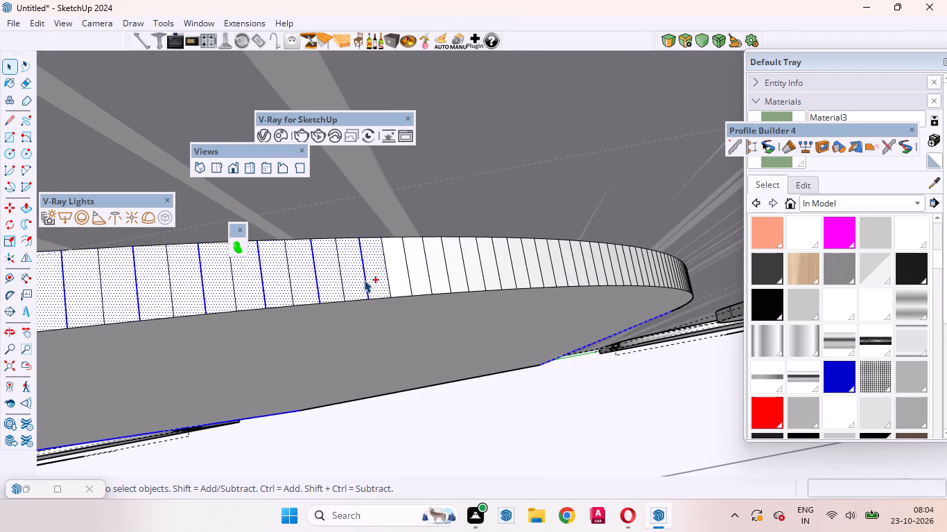
{"action": "double_click", "coordinate": [410, 276], "text": "ctrl"}
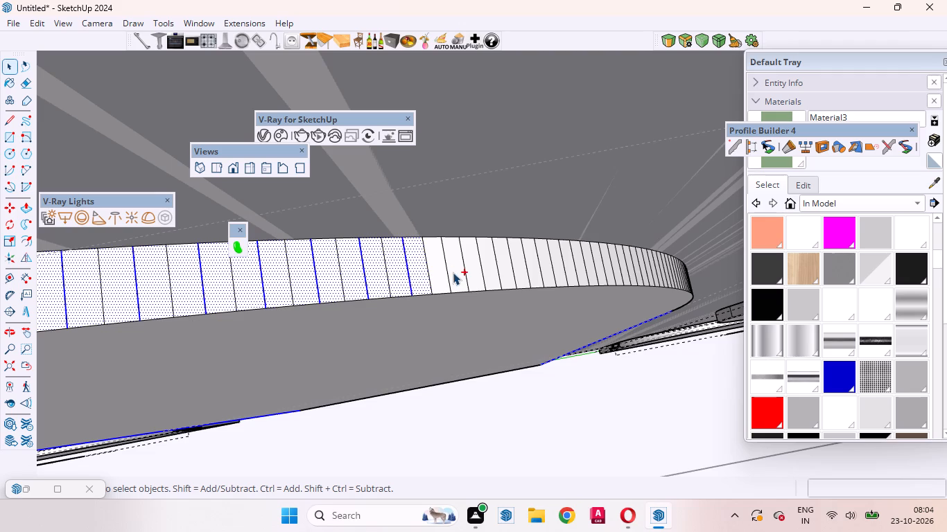
{"action": "double_click", "coordinate": [448, 272], "text": "ctrl"}
{"action": "scroll", "coordinate": [347, 294], "scroll_direction": "down", "scroll_amount": 5, "text": "ctrl"}
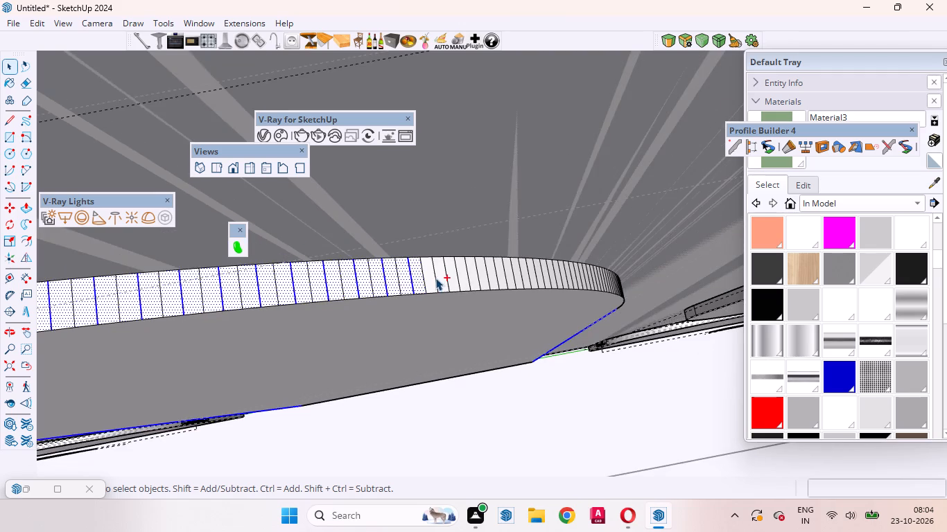
{"action": "scroll", "coordinate": [437, 276], "scroll_direction": "up", "scroll_amount": 9, "text": "ctrl"}
{"action": "double_click", "coordinate": [433, 274], "text": "ctrl"}
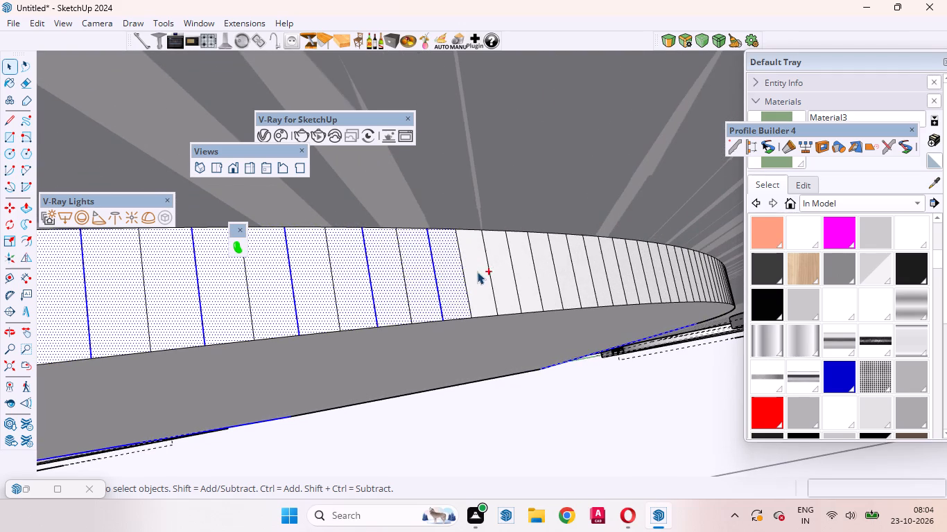
{"action": "double_click", "coordinate": [486, 272], "text": "ctrl"}
Add the next run of narrow edge facets beyond the central arch's crown to the selection, facet by facet.
{"action": "scroll", "coordinate": [259, 311], "scroll_direction": "down", "scroll_amount": 4, "text": "ctrl"}
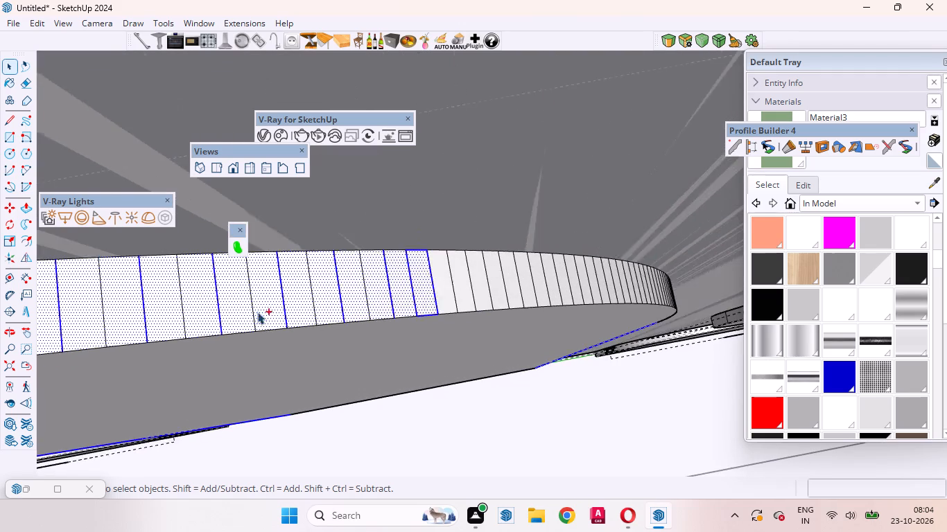
{"action": "scroll", "coordinate": [257, 312], "scroll_direction": "down", "scroll_amount": 1, "text": "ctrl"}
{"action": "scroll", "coordinate": [424, 293], "scroll_direction": "up", "scroll_amount": 4, "text": "ctrl"}
{"action": "left_click", "coordinate": [435, 283], "text": "ctrl"}
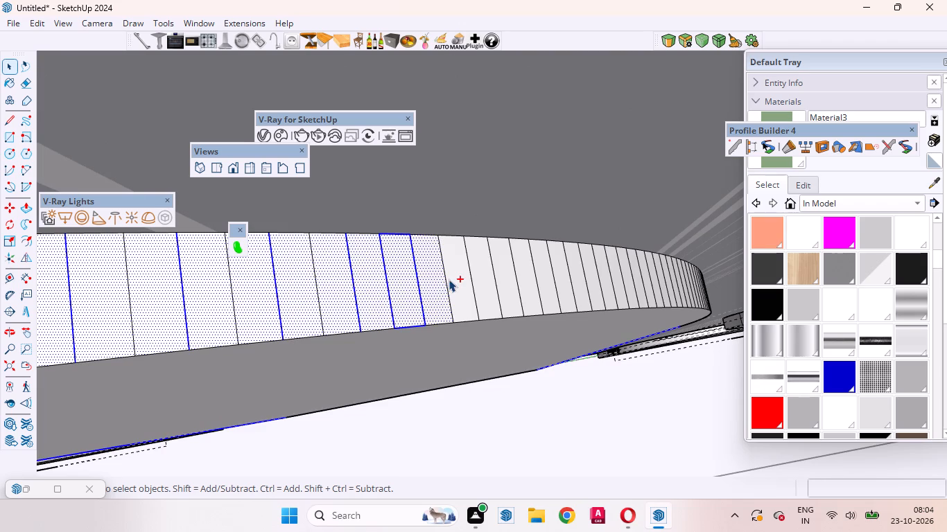
{"action": "left_click", "coordinate": [451, 278], "text": "ctrl"}
{"action": "left_click", "coordinate": [483, 278], "text": "ctrl"}
{"action": "left_click", "coordinate": [509, 281], "text": "ctrl"}
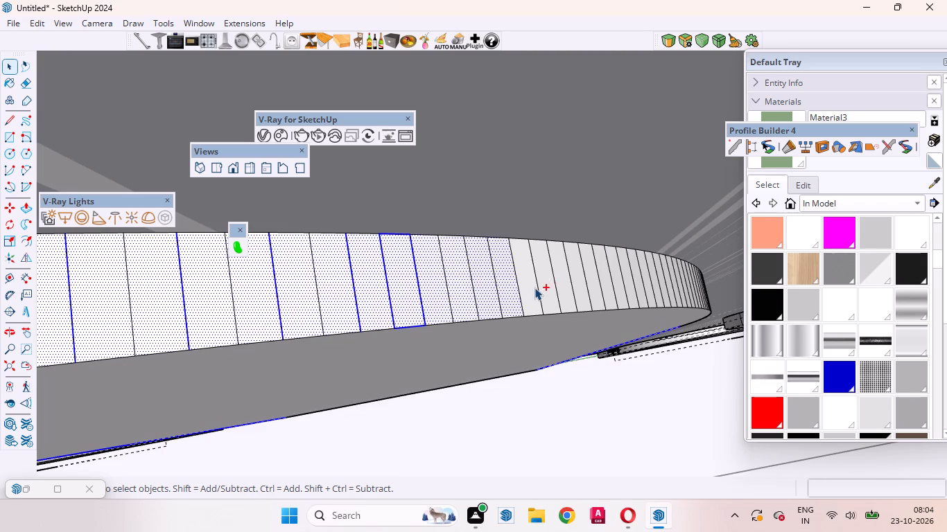
{"action": "left_click", "coordinate": [532, 288], "text": "ctrl"}
{"action": "left_click", "coordinate": [544, 289], "text": "ctrl"}
{"action": "left_click", "coordinate": [565, 287], "text": "ctrl"}
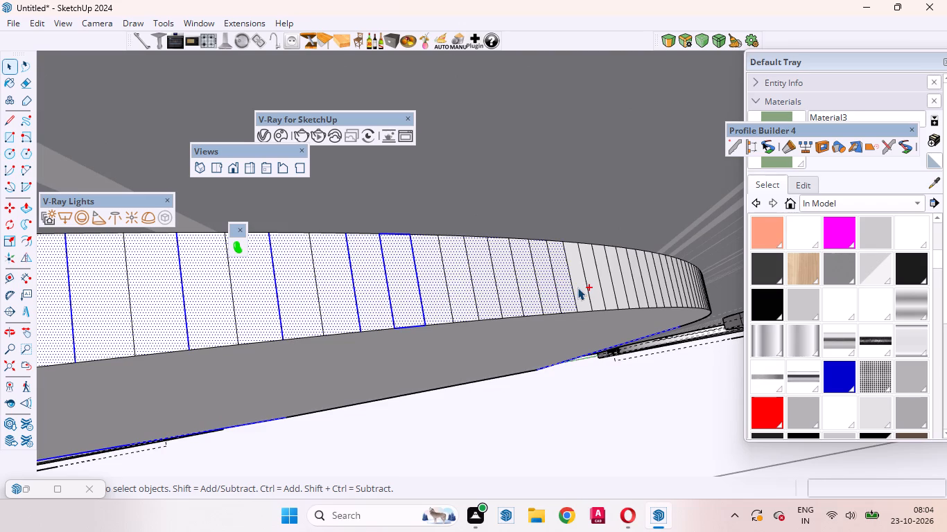
{"action": "left_click", "coordinate": [577, 287], "text": "ctrl"}
{"action": "left_click", "coordinate": [592, 287], "text": "ctrl"}
Extend the selection over the following narrow facets of the arch's downward curve, filling the unselected facets in between.
{"action": "scroll", "coordinate": [229, 321], "scroll_direction": "down", "scroll_amount": 8, "text": "ctrl"}
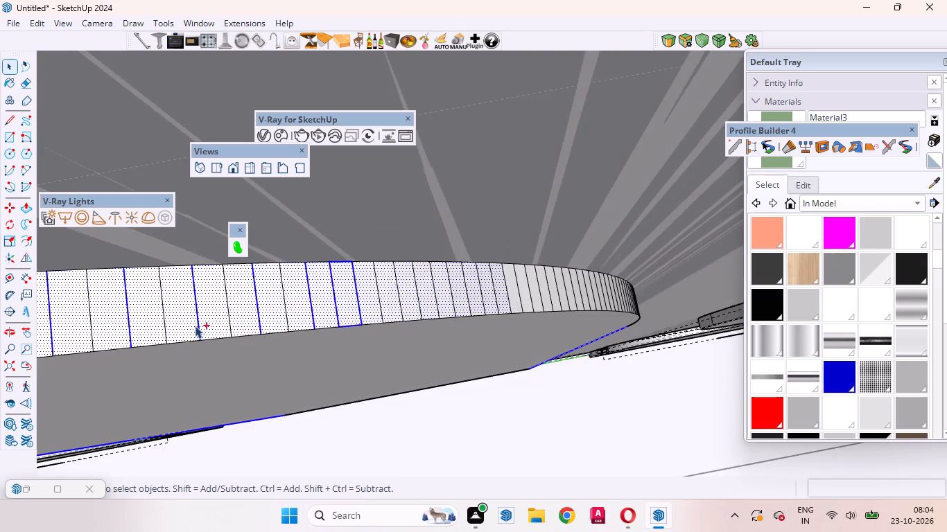
{"action": "scroll", "coordinate": [195, 326], "scroll_direction": "down", "scroll_amount": 7, "text": "ctrl"}
{"action": "scroll", "coordinate": [401, 295], "scroll_direction": "up", "scroll_amount": 10, "text": "ctrl"}
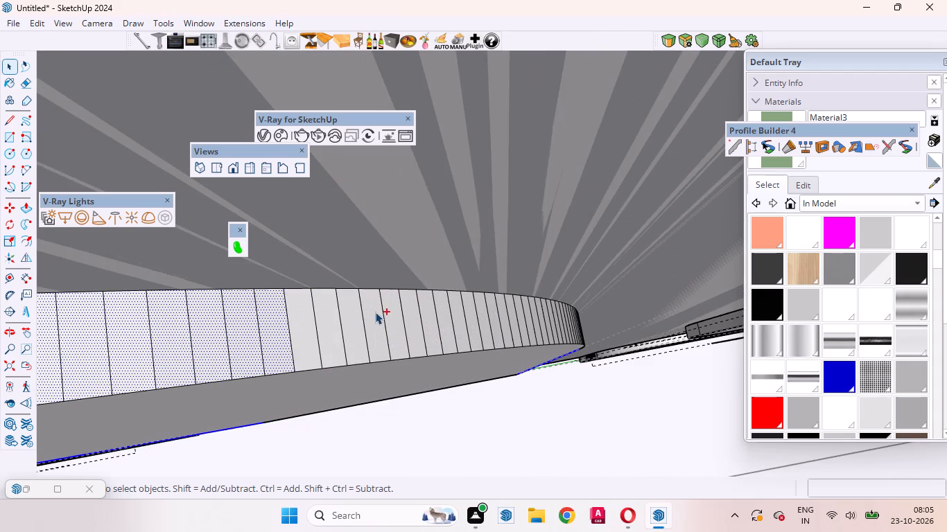
{"action": "left_click", "coordinate": [375, 312], "text": "ctrl"}
{"action": "left_click", "coordinate": [399, 321], "text": "ctrl"}
{"action": "left_click", "coordinate": [356, 335], "text": "ctrl"}
{"action": "left_click", "coordinate": [329, 340], "text": "ctrl"}
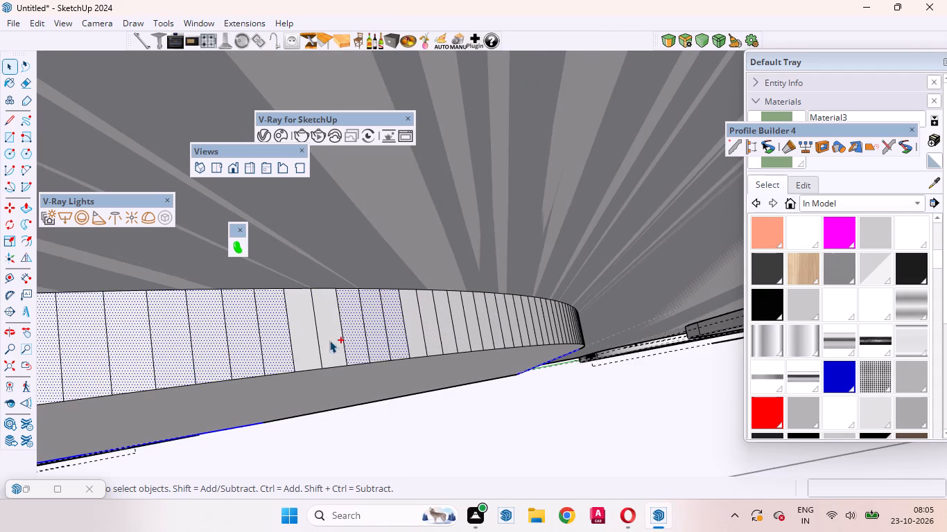
{"action": "left_click", "coordinate": [313, 339], "text": "ctrl"}
{"action": "left_click", "coordinate": [416, 334], "text": "ctrl"}
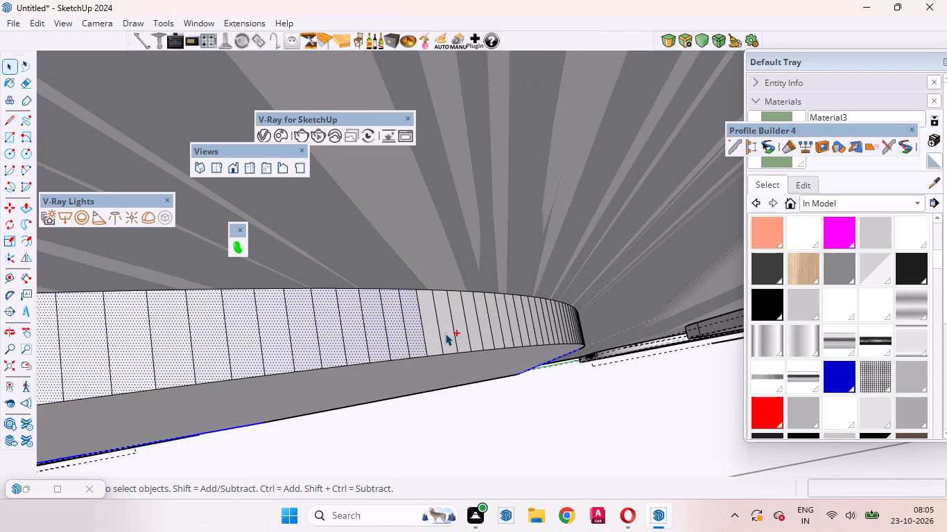
{"action": "left_click", "coordinate": [435, 335], "text": "ctrl"}
{"action": "left_click", "coordinate": [444, 335], "text": "ctrl"}
{"action": "left_click", "coordinate": [460, 335], "text": "ctrl"}
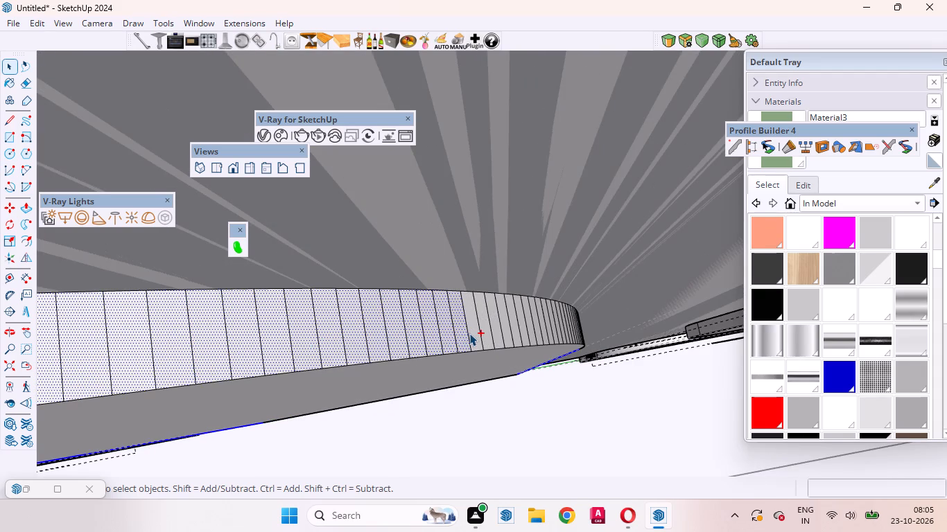
Add the next few tightly spaced facets of the arch's curve, including the one skipped between the selected ones.
{"action": "left_click", "coordinate": [470, 333], "text": "ctrl"}
{"action": "left_click", "coordinate": [479, 330], "text": "ctrl"}
{"action": "left_click", "coordinate": [499, 330], "text": "ctrl"}
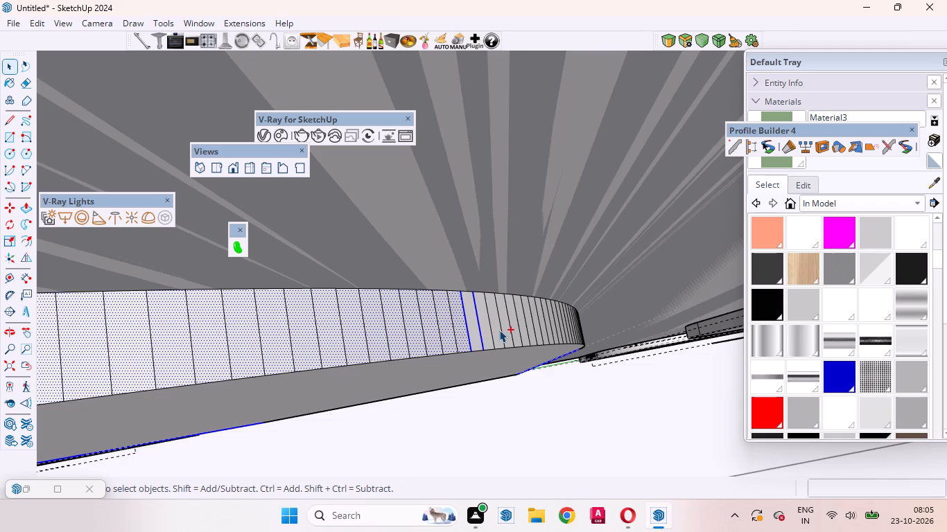
{"action": "left_click", "coordinate": [486, 331], "text": "ctrl"}
{"action": "left_click", "coordinate": [493, 331], "text": "ctrl"}
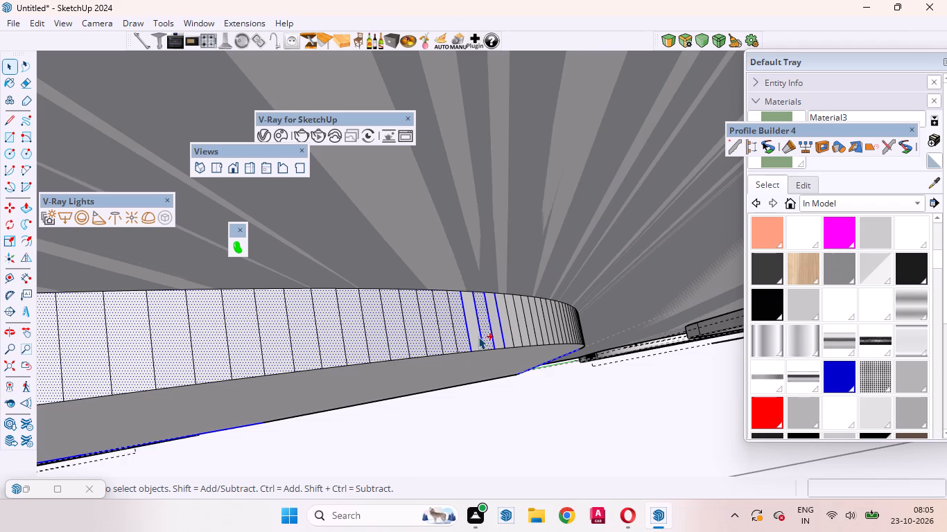
{"action": "left_click", "coordinate": [477, 335], "text": "ctrl"}
{"action": "scroll", "coordinate": [501, 330], "scroll_direction": "up", "scroll_amount": 6, "text": "ctrl"}
{"action": "left_click", "coordinate": [495, 329], "text": "ctrl"}
{"action": "left_click", "coordinate": [508, 326], "text": "ctrl"}
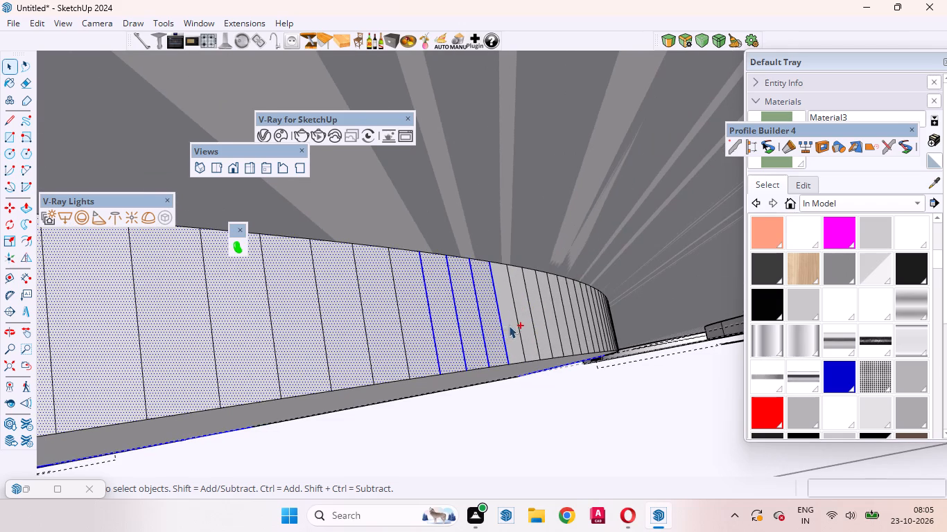
Continue adding the arch's edge facets to the selection where the curve tightens towards the straight side edge.
{"action": "scroll", "coordinate": [385, 331], "scroll_direction": "down", "scroll_amount": 17, "text": "ctrl"}
{"action": "scroll", "coordinate": [388, 332], "scroll_direction": "up", "scroll_amount": 6, "text": "ctrl"}
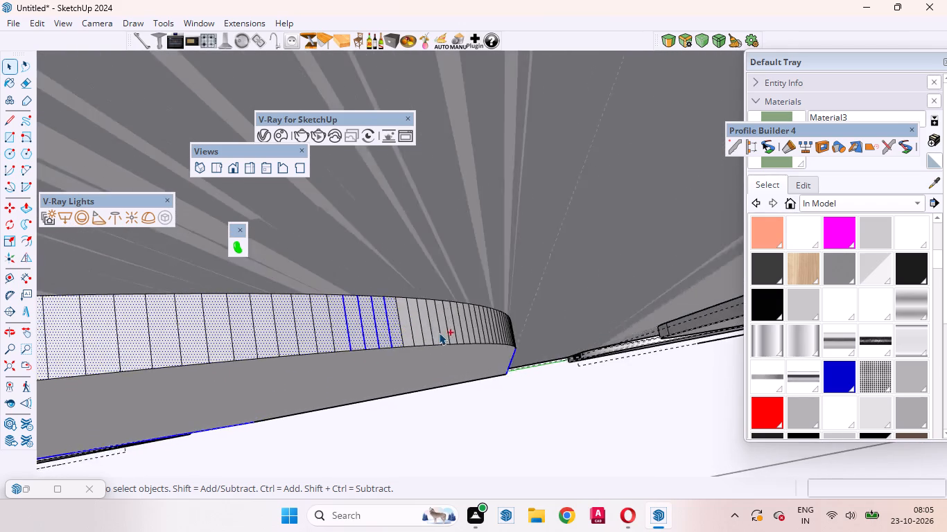
{"action": "scroll", "coordinate": [439, 332], "scroll_direction": "up", "scroll_amount": 9, "text": "ctrl"}
{"action": "left_click", "coordinate": [403, 322], "text": "ctrl"}
{"action": "left_click", "coordinate": [436, 323], "text": "ctrl"}
{"action": "left_click", "coordinate": [456, 323], "text": "ctrl"}
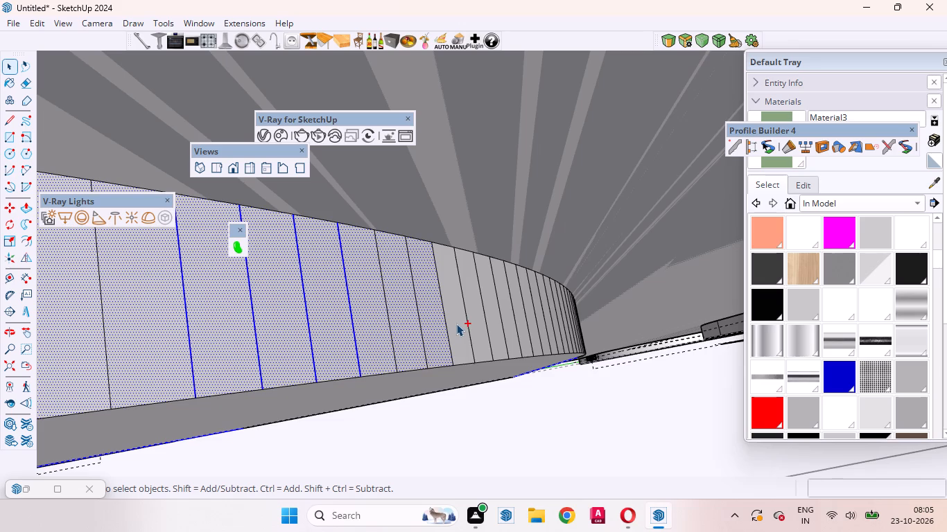
{"action": "left_click", "coordinate": [480, 326], "text": "ctrl"}
{"action": "left_click", "coordinate": [494, 326], "text": "ctrl"}
{"action": "left_click", "coordinate": [512, 328], "text": "ctrl"}
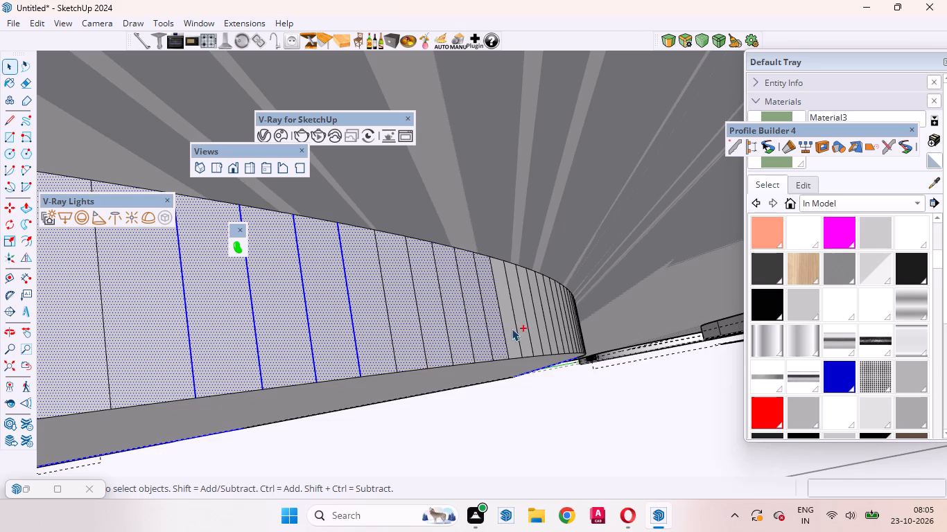
{"action": "left_click", "coordinate": [527, 331], "text": "ctrl"}
{"action": "left_click", "coordinate": [536, 334], "text": "ctrl"}
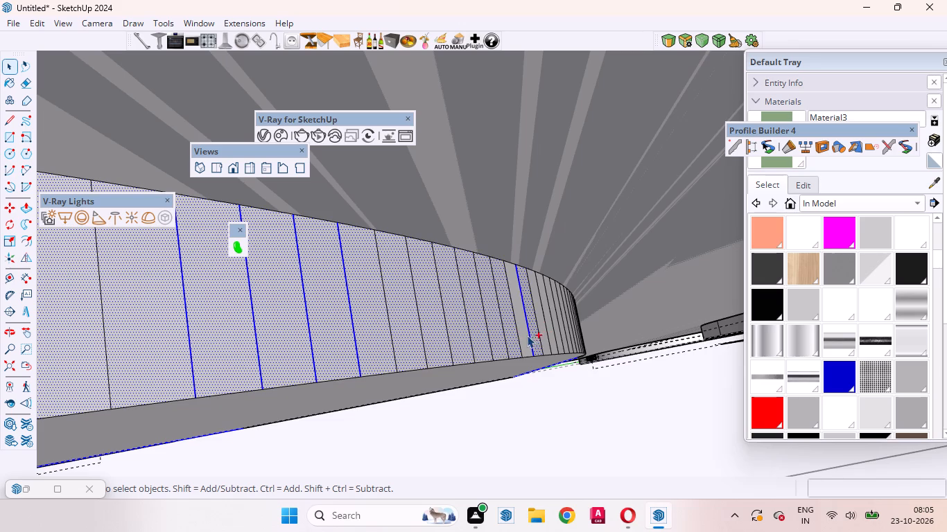
{"action": "left_click", "coordinate": [525, 335], "text": "ctrl"}
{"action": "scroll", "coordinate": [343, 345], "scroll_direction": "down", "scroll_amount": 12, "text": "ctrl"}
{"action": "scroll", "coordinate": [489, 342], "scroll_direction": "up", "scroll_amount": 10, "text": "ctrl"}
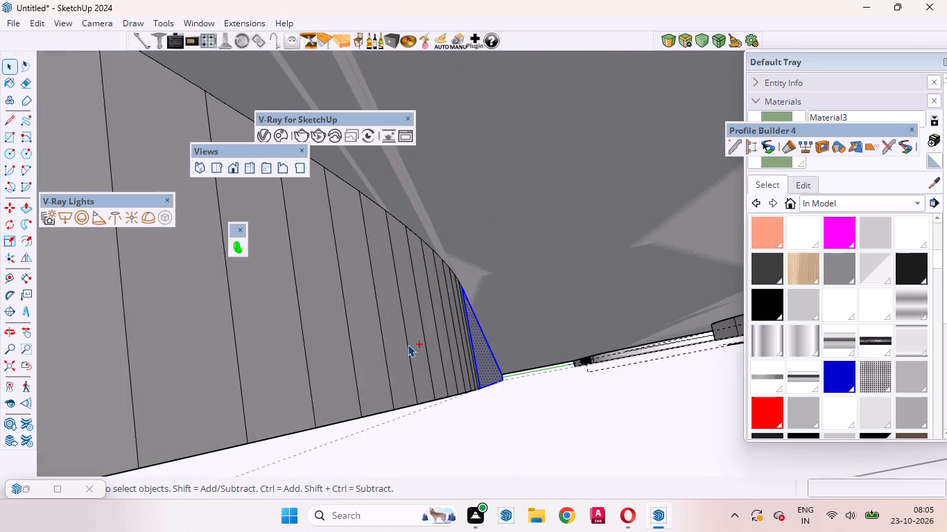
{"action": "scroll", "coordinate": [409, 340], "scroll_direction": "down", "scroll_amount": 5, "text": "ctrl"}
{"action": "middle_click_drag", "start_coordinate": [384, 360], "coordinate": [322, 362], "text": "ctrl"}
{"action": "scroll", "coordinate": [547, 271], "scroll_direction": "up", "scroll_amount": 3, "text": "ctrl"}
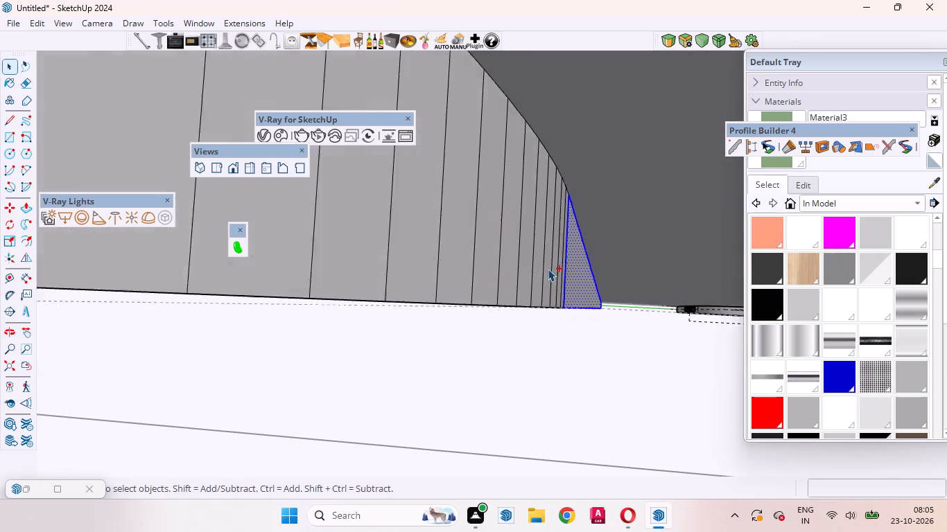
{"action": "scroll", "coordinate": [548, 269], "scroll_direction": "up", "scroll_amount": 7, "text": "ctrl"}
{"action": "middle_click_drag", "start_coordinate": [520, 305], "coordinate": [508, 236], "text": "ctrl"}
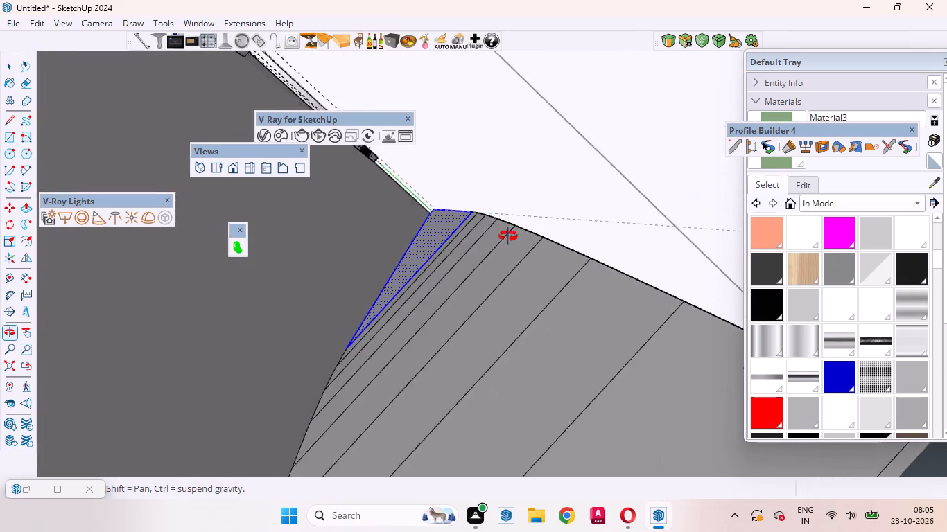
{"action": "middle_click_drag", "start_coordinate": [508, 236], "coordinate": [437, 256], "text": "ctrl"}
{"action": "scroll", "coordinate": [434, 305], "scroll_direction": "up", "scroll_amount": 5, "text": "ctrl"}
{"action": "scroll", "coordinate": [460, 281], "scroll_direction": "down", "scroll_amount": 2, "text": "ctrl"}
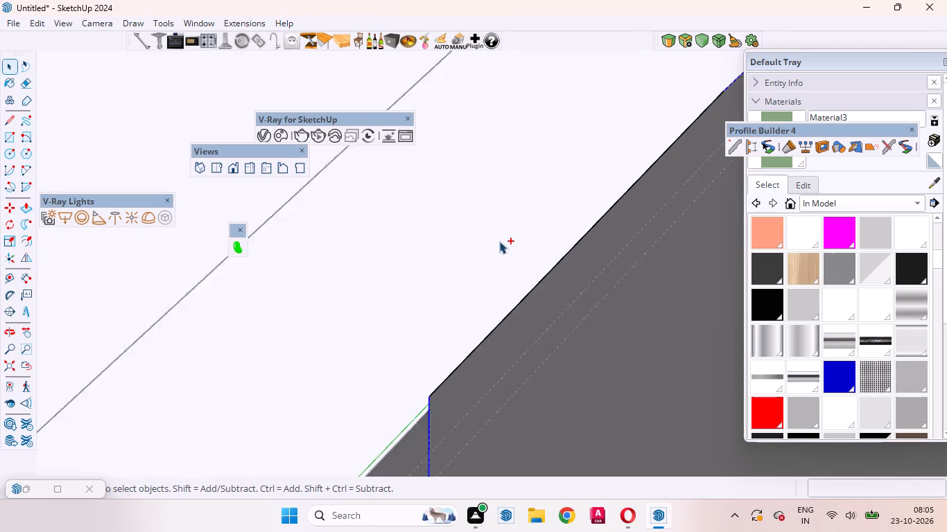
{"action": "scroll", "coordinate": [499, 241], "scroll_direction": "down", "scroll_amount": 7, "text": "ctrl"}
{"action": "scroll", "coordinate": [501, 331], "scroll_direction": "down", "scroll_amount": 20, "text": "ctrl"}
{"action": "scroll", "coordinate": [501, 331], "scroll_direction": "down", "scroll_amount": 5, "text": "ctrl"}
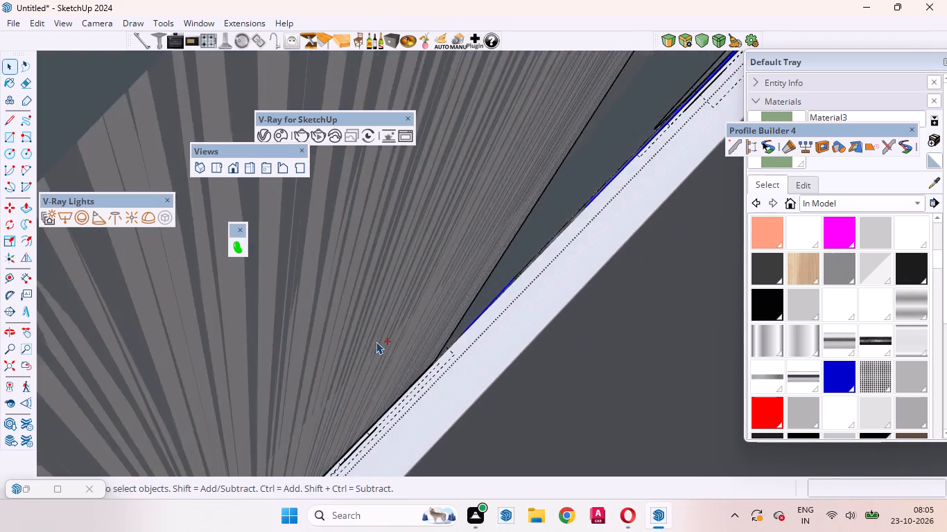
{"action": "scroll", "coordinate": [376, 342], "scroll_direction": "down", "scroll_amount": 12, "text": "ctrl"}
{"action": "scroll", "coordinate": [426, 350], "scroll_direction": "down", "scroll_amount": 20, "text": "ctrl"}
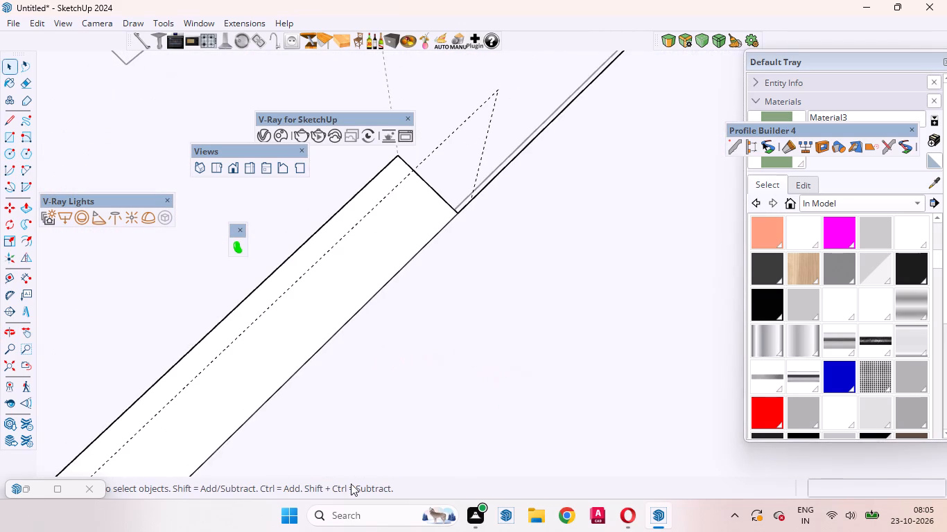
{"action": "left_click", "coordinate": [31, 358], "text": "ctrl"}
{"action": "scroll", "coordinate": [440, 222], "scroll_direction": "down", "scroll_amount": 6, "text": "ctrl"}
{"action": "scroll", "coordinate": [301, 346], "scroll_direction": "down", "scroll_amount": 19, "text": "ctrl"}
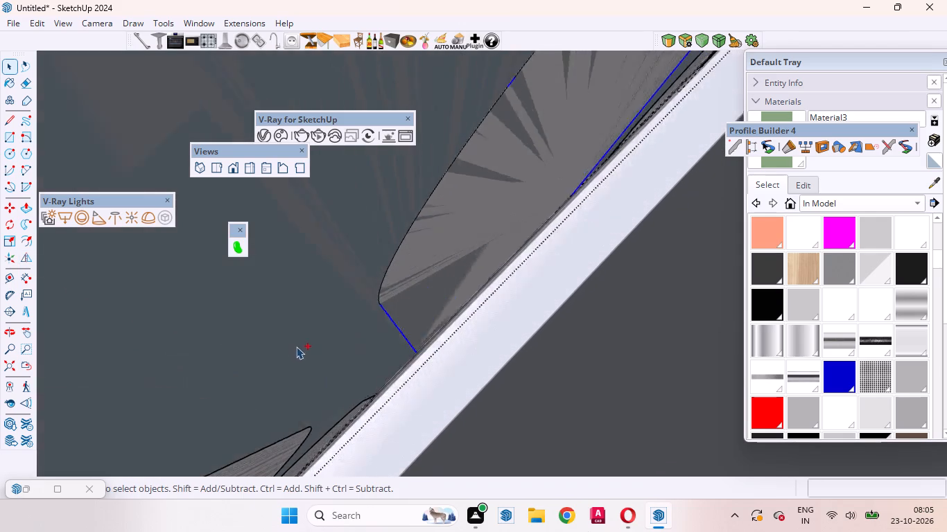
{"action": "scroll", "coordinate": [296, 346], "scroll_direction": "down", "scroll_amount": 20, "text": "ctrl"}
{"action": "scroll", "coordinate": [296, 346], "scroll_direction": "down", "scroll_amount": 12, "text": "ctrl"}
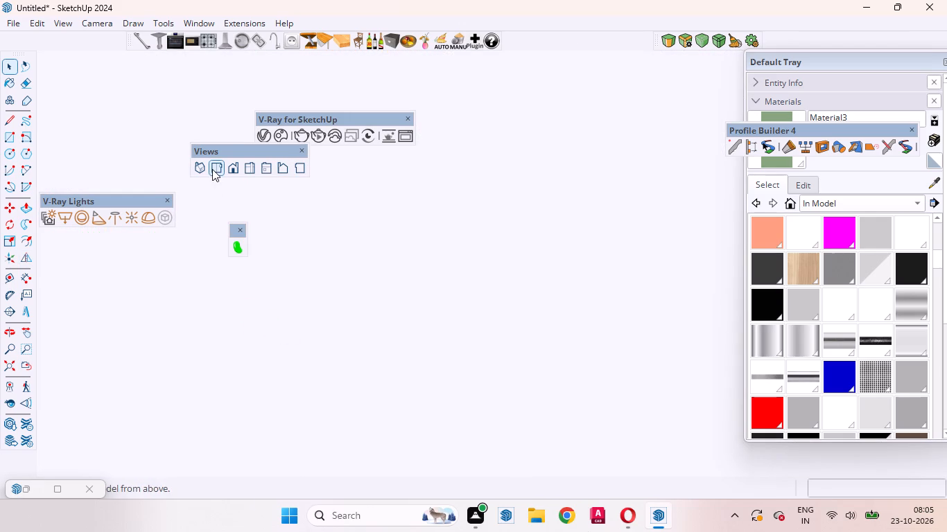
Add the first remaining white facets, directly after the selected run on the central arch's curve, to the selection.
{"action": "left_click", "coordinate": [212, 169], "text": "ctrl"}
{"action": "scroll", "coordinate": [360, 317], "scroll_direction": "down", "scroll_amount": 20, "text": "ctrl"}
{"action": "scroll", "coordinate": [360, 317], "scroll_direction": "down", "scroll_amount": 9, "text": "ctrl"}
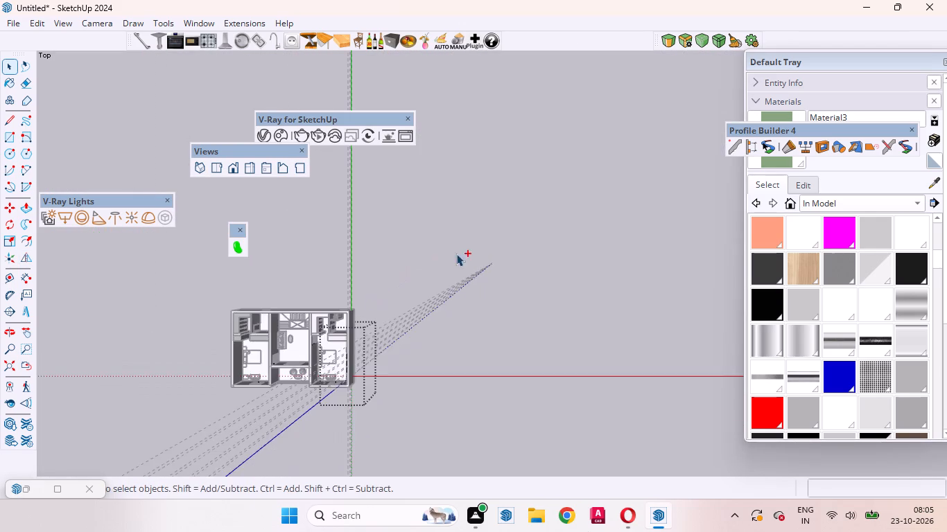
{"action": "scroll", "coordinate": [220, 405], "scroll_direction": "up", "scroll_amount": 20, "text": "ctrl"}
{"action": "scroll", "coordinate": [220, 405], "scroll_direction": "up", "scroll_amount": 2, "text": "ctrl"}
{"action": "scroll", "coordinate": [380, 374], "scroll_direction": "down", "scroll_amount": 5, "text": "ctrl"}
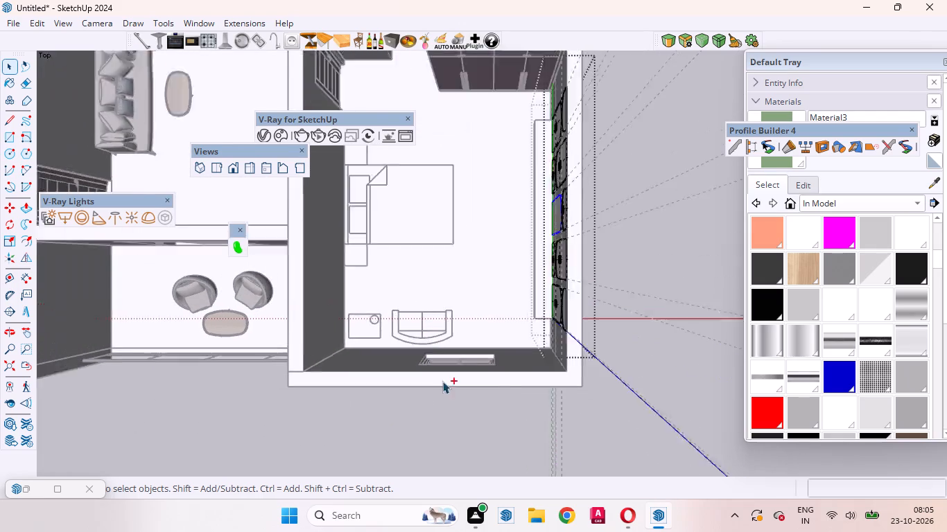
{"action": "middle_click_drag", "start_coordinate": [520, 369], "coordinate": [751, 256], "text": "ctrl"}
{"action": "scroll", "coordinate": [541, 216], "scroll_direction": "up", "scroll_amount": 13, "text": "ctrl"}
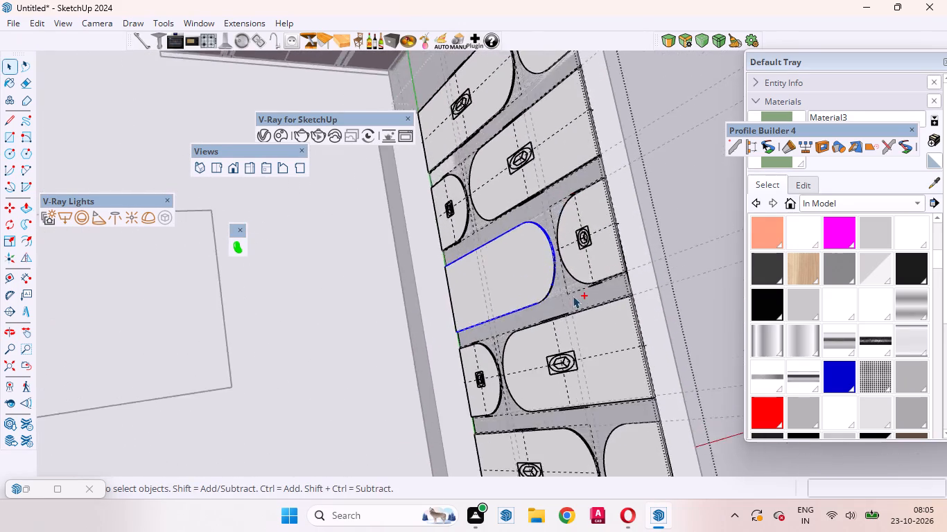
{"action": "scroll", "coordinate": [573, 296], "scroll_direction": "up", "scroll_amount": 20, "text": "ctrl"}
{"action": "scroll", "coordinate": [573, 296], "scroll_direction": "up", "scroll_amount": 4, "text": "ctrl"}
{"action": "scroll", "coordinate": [512, 284], "scroll_direction": "down", "scroll_amount": 6, "text": "ctrl"}
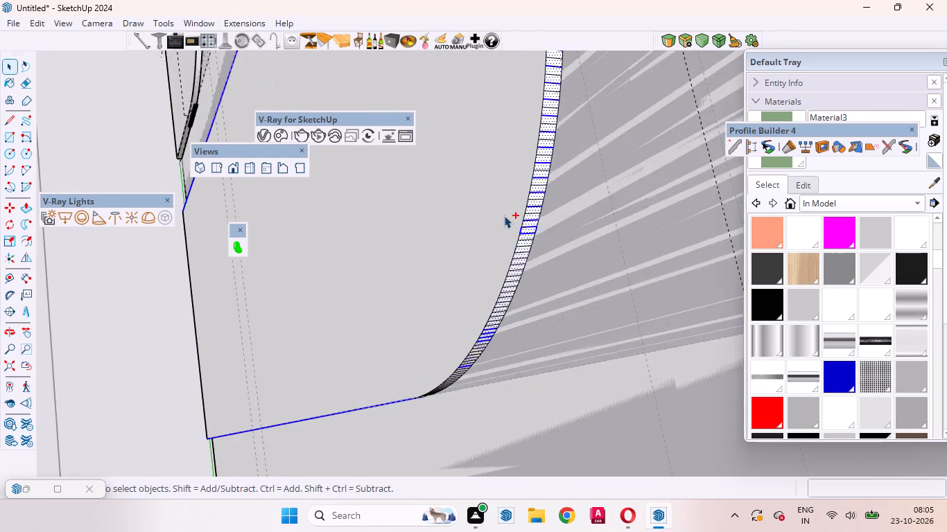
{"action": "scroll", "coordinate": [500, 189], "scroll_direction": "down", "scroll_amount": 4, "text": "ctrl"}
{"action": "scroll", "coordinate": [442, 350], "scroll_direction": "down", "scroll_amount": 5, "text": "ctrl"}
{"action": "scroll", "coordinate": [441, 354], "scroll_direction": "up", "scroll_amount": 9, "text": "ctrl"}
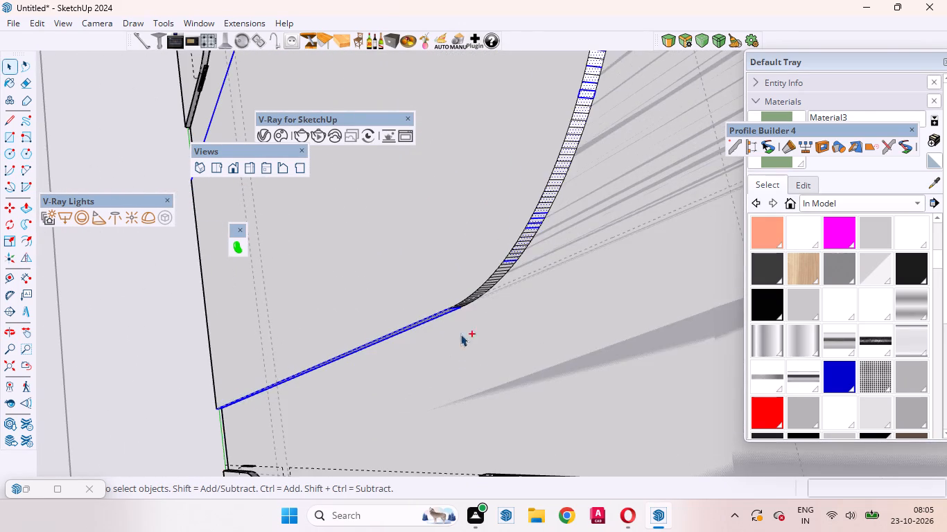
{"action": "middle_click_drag", "start_coordinate": [467, 320], "coordinate": [470, 231], "text": "ctrl"}
{"action": "scroll", "coordinate": [555, 246], "scroll_direction": "up", "scroll_amount": 11, "text": "ctrl"}
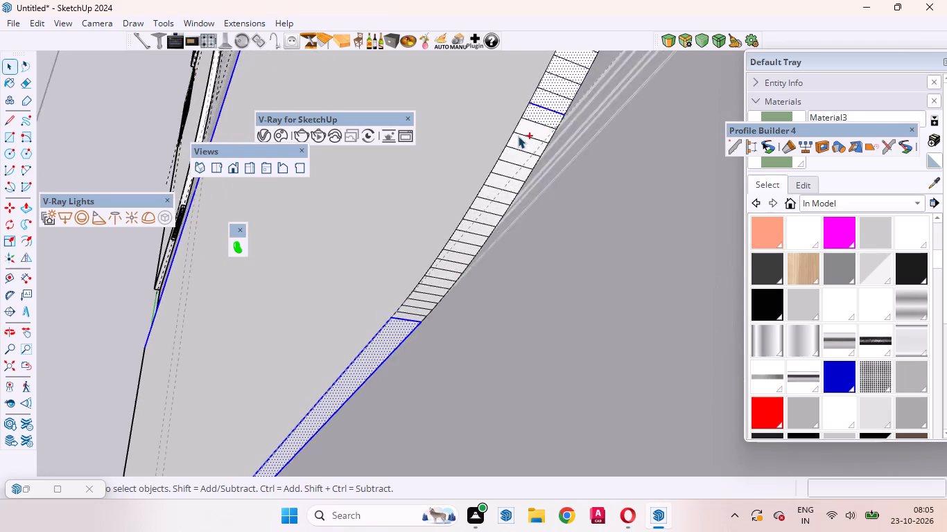
{"action": "scroll", "coordinate": [518, 136], "scroll_direction": "up", "scroll_amount": 6, "text": "ctrl"}
{"action": "left_click", "coordinate": [530, 121], "text": "ctrl"}
{"action": "left_click", "coordinate": [525, 148], "text": "ctrl"}
{"action": "left_click", "coordinate": [512, 186], "text": "ctrl"}
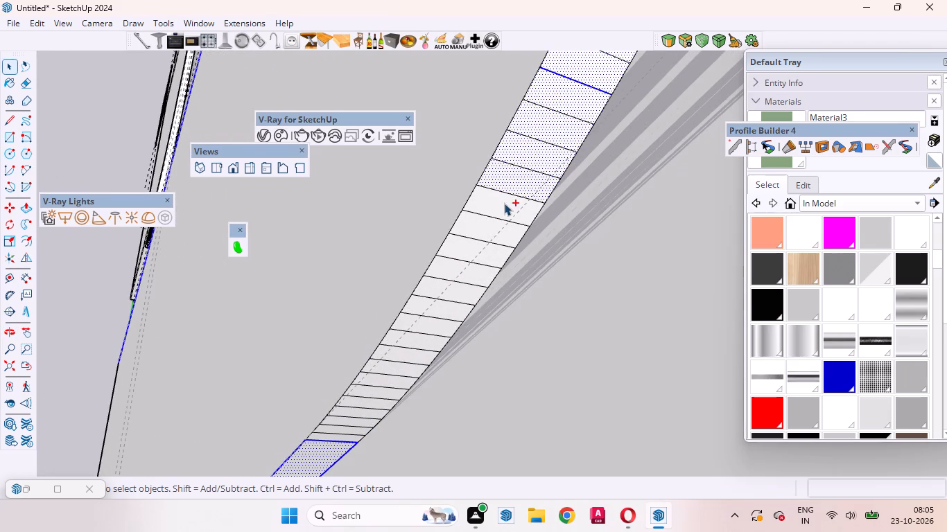
{"action": "left_click", "coordinate": [504, 203], "text": "ctrl"}
{"action": "left_click", "coordinate": [491, 233], "text": "ctrl"}
{"action": "left_click", "coordinate": [478, 256], "text": "ctrl"}
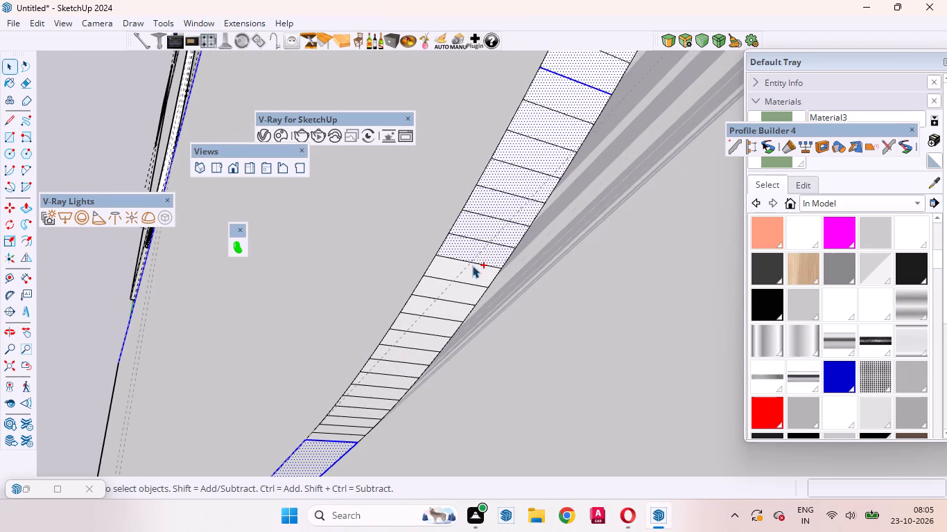
Add the next run of white facets down the central arch's curve to the edge selection.
{"action": "left_click", "coordinate": [468, 272], "text": "ctrl"}
{"action": "left_click", "coordinate": [456, 285], "text": "ctrl"}
{"action": "left_click", "coordinate": [439, 305], "text": "ctrl"}
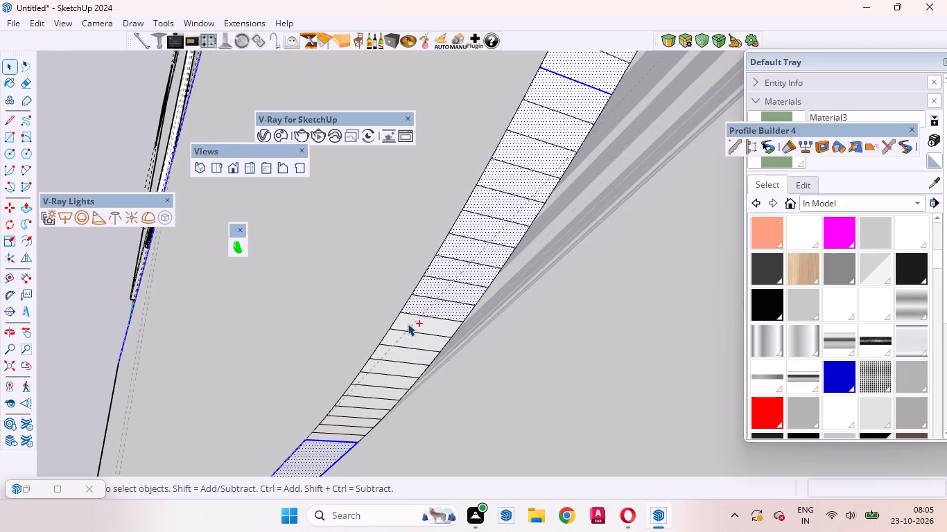
{"action": "left_click", "coordinate": [408, 323], "text": "ctrl"}
{"action": "left_click", "coordinate": [408, 337], "text": "ctrl"}
{"action": "left_click", "coordinate": [397, 351], "text": "ctrl"}
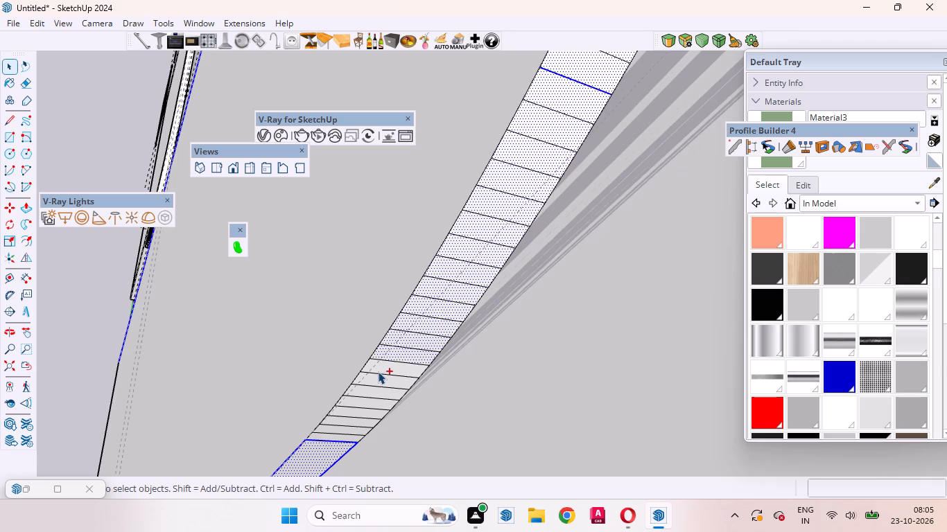
{"action": "left_click", "coordinate": [376, 365], "text": "ctrl"}
{"action": "left_click", "coordinate": [372, 378], "text": "ctrl"}
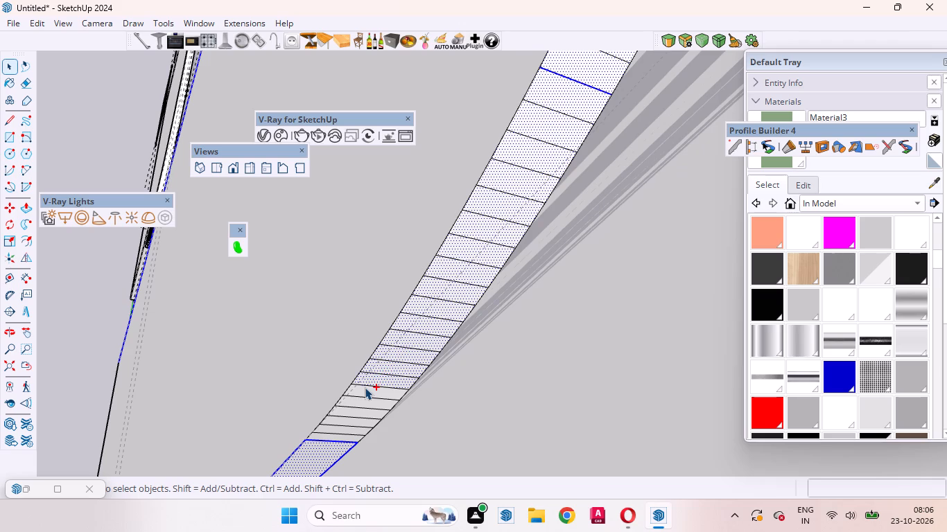
Add the last tightly spaced facets, closing the gap to the selected straight side face of the central arch.
{"action": "left_click", "coordinate": [365, 387], "text": "ctrl"}
{"action": "left_click", "coordinate": [360, 392], "text": "ctrl"}
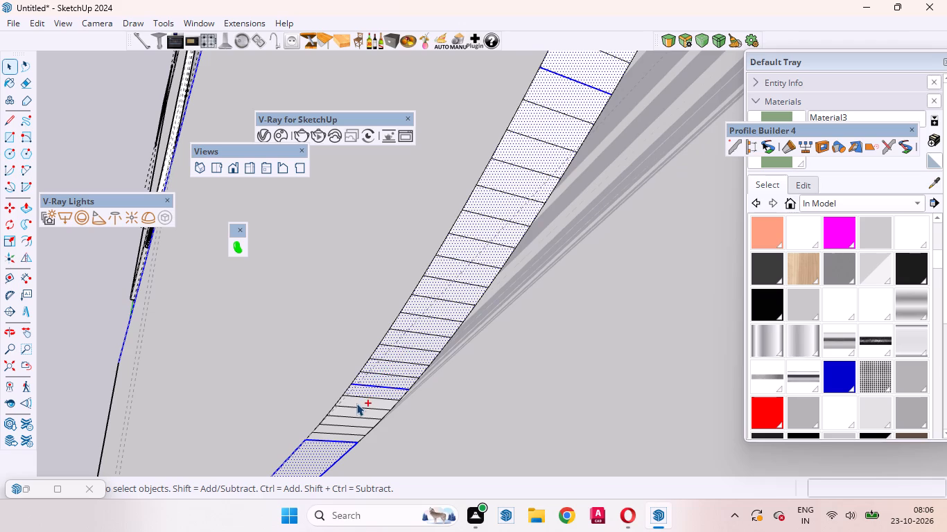
{"action": "left_click", "coordinate": [356, 403], "text": "ctrl"}
{"action": "left_click", "coordinate": [347, 411], "text": "ctrl"}
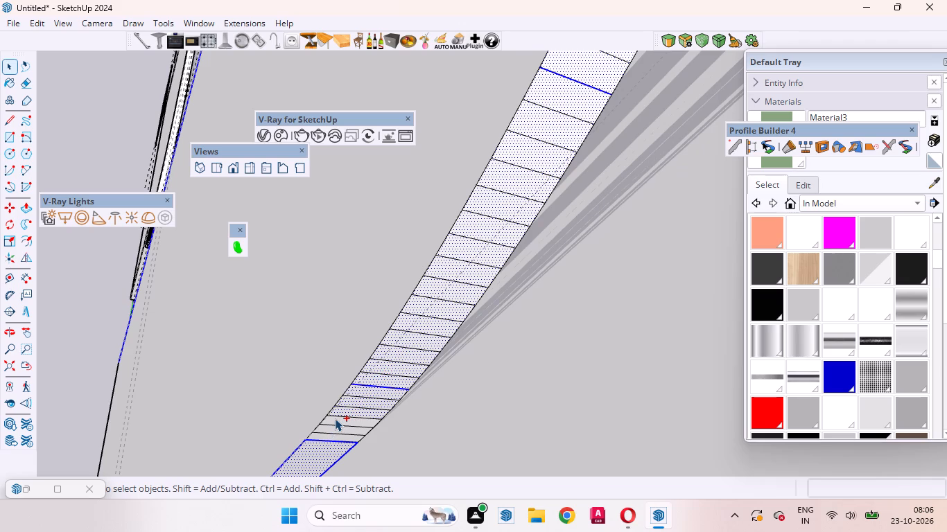
{"action": "left_click", "coordinate": [336, 418], "text": "ctrl"}
{"action": "left_click", "coordinate": [334, 426], "text": "ctrl"}
{"action": "left_click", "coordinate": [329, 432], "text": "ctrl"}
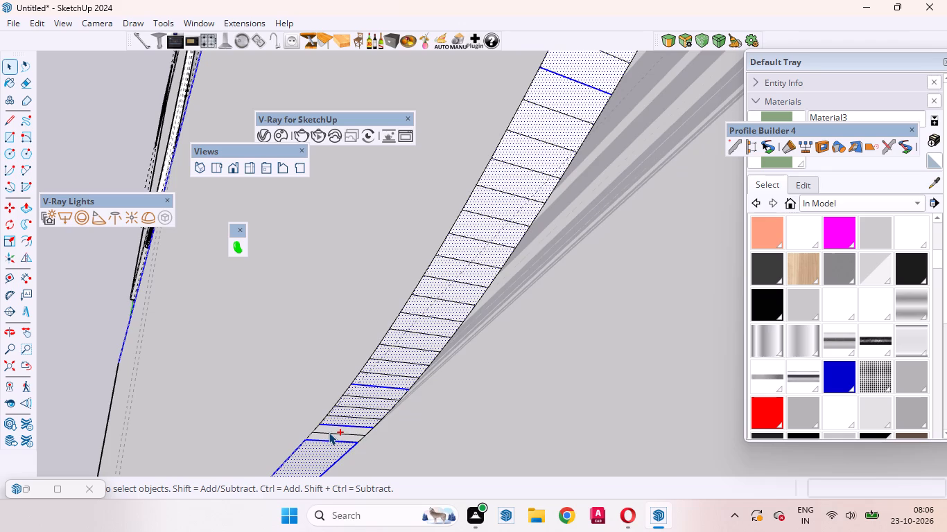
{"action": "scroll", "coordinate": [338, 435], "scroll_direction": "up", "scroll_amount": 10, "text": "ctrl"}
{"action": "left_click", "coordinate": [331, 420], "text": "ctrl"}
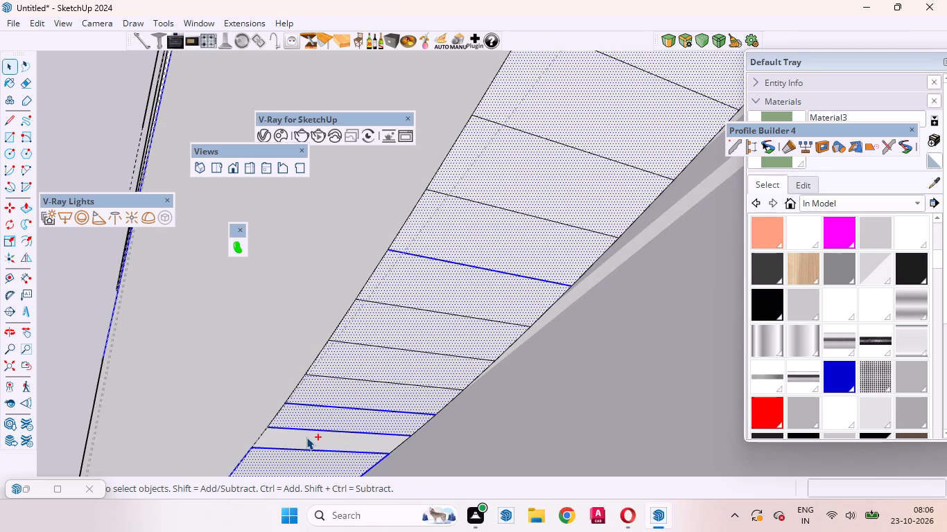
{"action": "left_click", "coordinate": [306, 437], "text": "ctrl"}
Group the selected edge faces of the central arch and convert the group into a V-Ray mesh light.
{"action": "right_click", "coordinate": [338, 405], "text": "ctrl"}
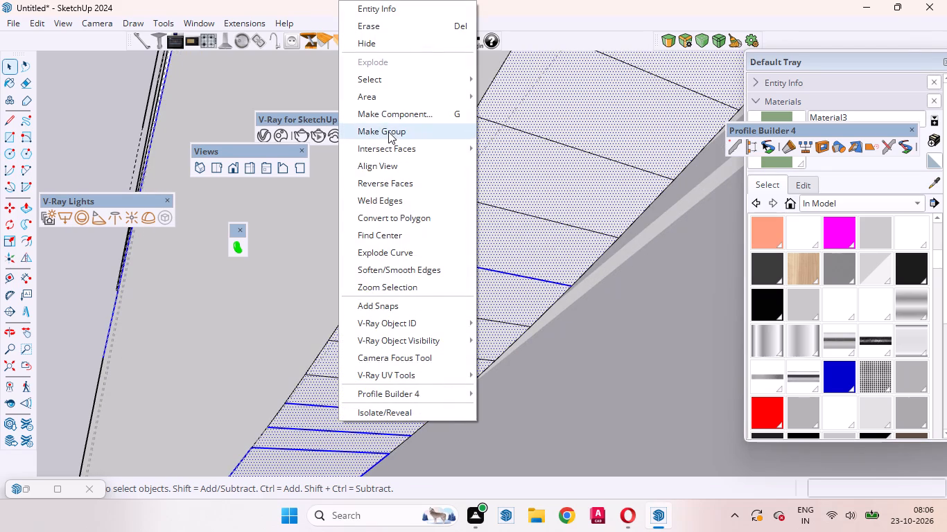
{"action": "left_click", "coordinate": [388, 132], "text": "ctrl"}
{"action": "scroll", "coordinate": [411, 311], "scroll_direction": "down", "scroll_amount": 20}
{"action": "scroll", "coordinate": [411, 311], "scroll_direction": "down", "scroll_amount": 6}
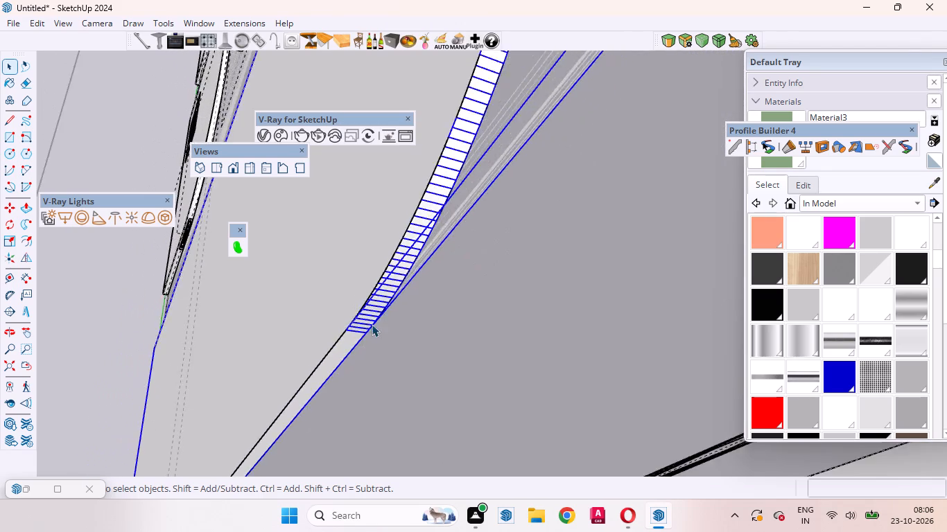
{"action": "scroll", "coordinate": [372, 324], "scroll_direction": "down", "scroll_amount": 11}
{"action": "middle_click_drag", "start_coordinate": [370, 357], "coordinate": [643, 335]}
{"action": "scroll", "coordinate": [632, 334], "scroll_direction": "up", "scroll_amount": 1}
{"action": "scroll", "coordinate": [449, 276], "scroll_direction": "down", "scroll_amount": 5}
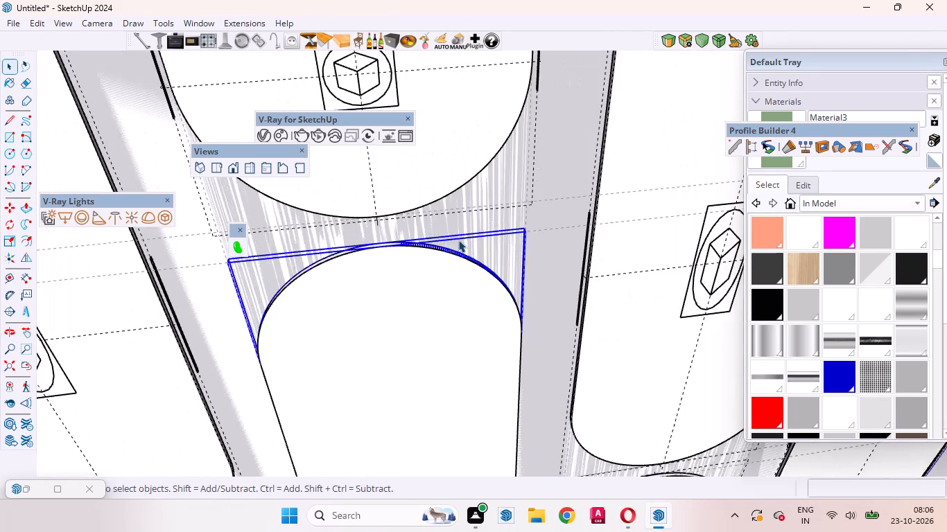
{"action": "scroll", "coordinate": [458, 240], "scroll_direction": "down", "scroll_amount": 13}
{"action": "left_click", "coordinate": [167, 213]}
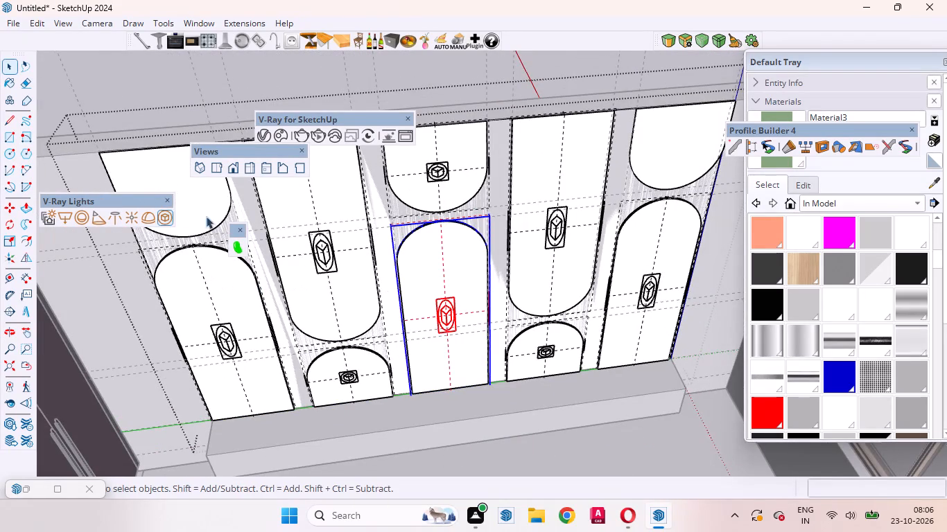
Select the straight side edge face of the upper round-bottomed panel at the wall's far end, along with its bounding edges.
{"action": "scroll", "coordinate": [622, 269], "scroll_direction": "down", "scroll_amount": 10}
{"action": "scroll", "coordinate": [600, 238], "scroll_direction": "up", "scroll_amount": 14}
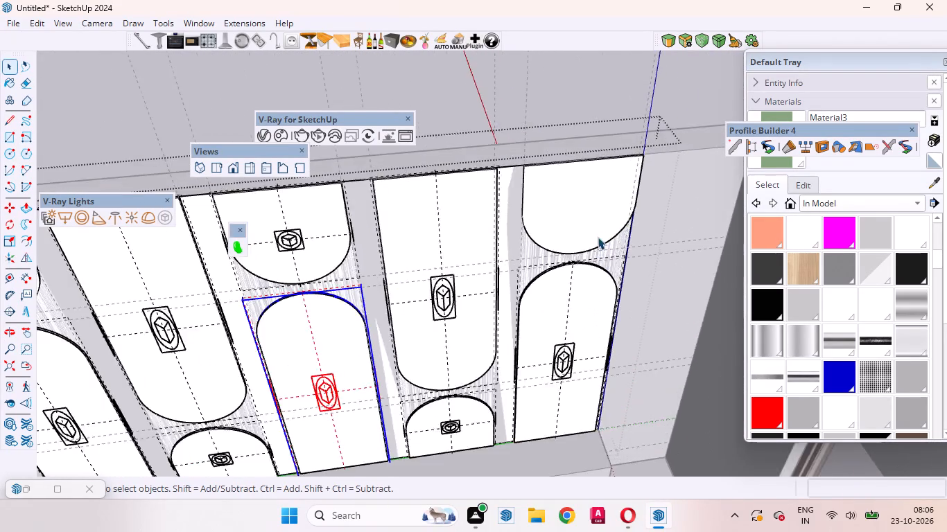
{"action": "scroll", "coordinate": [598, 237], "scroll_direction": "up", "scroll_amount": 3}
{"action": "scroll", "coordinate": [544, 242], "scroll_direction": "down", "scroll_amount": 6}
{"action": "middle_click_drag", "start_coordinate": [444, 264], "coordinate": [542, 191]}
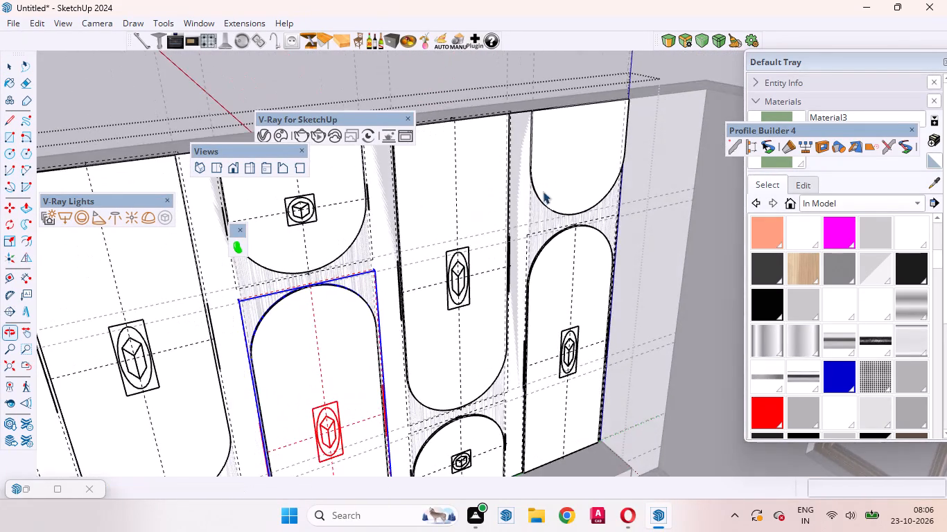
{"action": "scroll", "coordinate": [543, 175], "scroll_direction": "up", "scroll_amount": 20}
{"action": "scroll", "coordinate": [543, 175], "scroll_direction": "up", "scroll_amount": 5}
{"action": "double_click", "coordinate": [523, 143]}
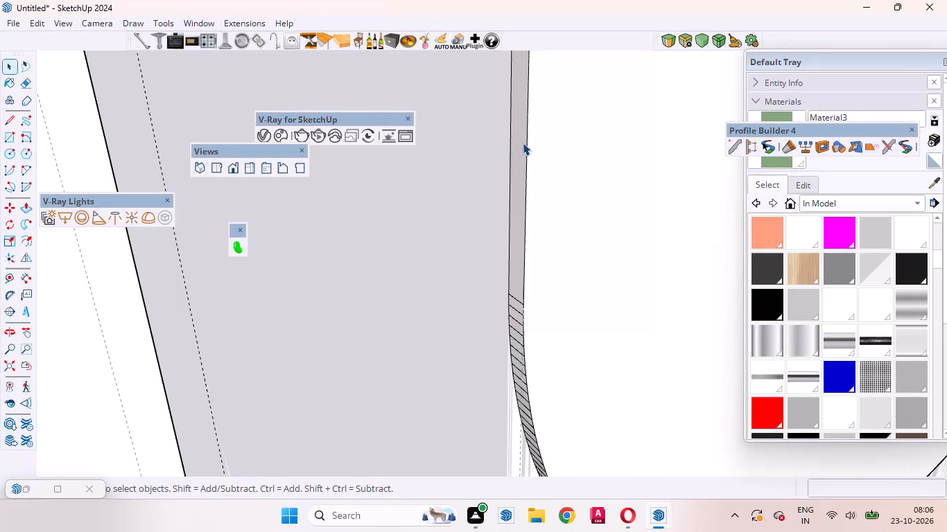
Add the first six curve facets directly below the straight side face to the selection.
{"action": "scroll", "coordinate": [521, 149], "scroll_direction": "down", "scroll_amount": 14}
{"action": "scroll", "coordinate": [594, 317], "scroll_direction": "up", "scroll_amount": 5}
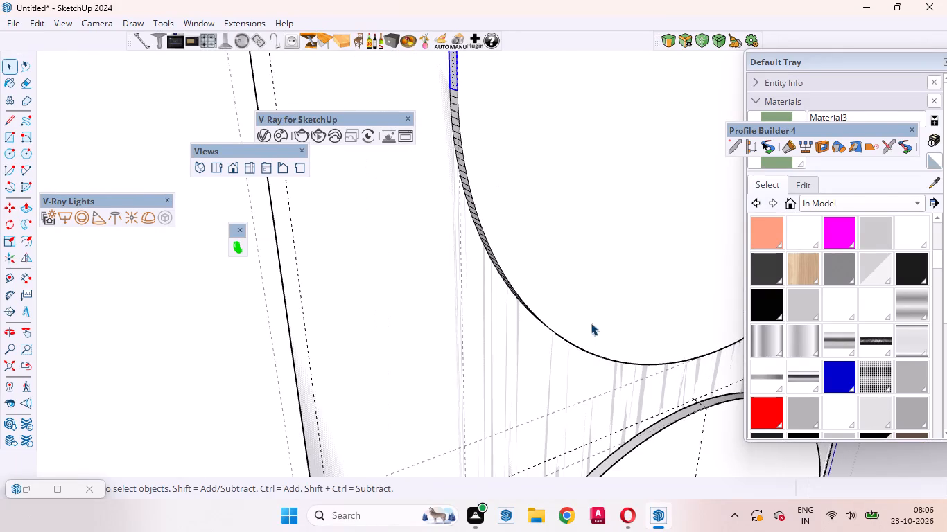
{"action": "middle_click_drag", "start_coordinate": [512, 377], "coordinate": [534, 297]}
{"action": "scroll", "coordinate": [607, 378], "scroll_direction": "down", "scroll_amount": 5, "text": "ctrl"}
{"action": "scroll", "coordinate": [482, 112], "scroll_direction": "up", "scroll_amount": 6, "text": "ctrl"}
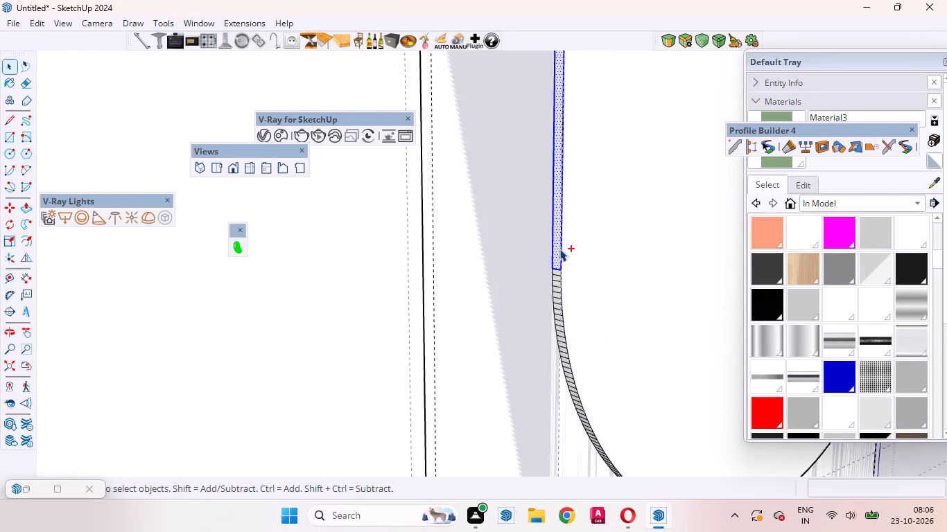
{"action": "scroll", "coordinate": [559, 249], "scroll_direction": "up", "scroll_amount": 13, "text": "ctrl"}
{"action": "left_click", "coordinate": [537, 263], "text": "ctrl"}
{"action": "left_click", "coordinate": [537, 290], "text": "ctrl"}
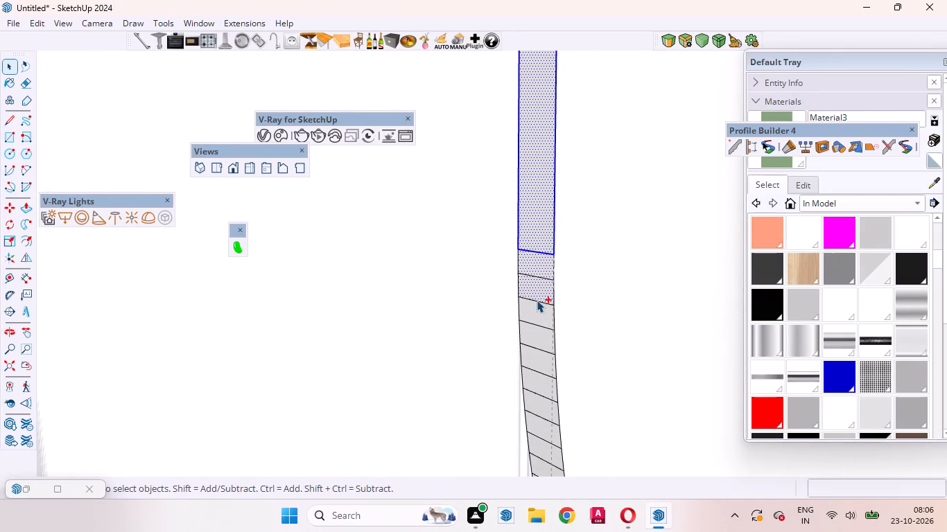
{"action": "left_click", "coordinate": [537, 308], "text": "ctrl"}
{"action": "left_click", "coordinate": [534, 335], "text": "ctrl"}
{"action": "left_click", "coordinate": [534, 361], "text": "ctrl"}
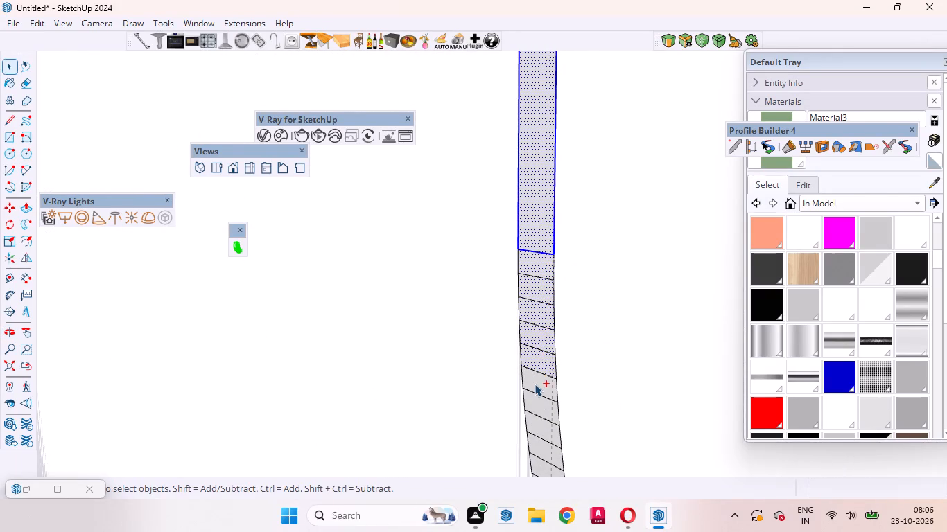
{"action": "left_click", "coordinate": [535, 384], "text": "ctrl"}
Continue the selection down the steep upper part of the panel's curve, facet by facet.
{"action": "scroll", "coordinate": [557, 247], "scroll_direction": "down", "scroll_amount": 5, "text": "ctrl"}
{"action": "scroll", "coordinate": [535, 142], "scroll_direction": "down", "scroll_amount": 4, "text": "ctrl"}
{"action": "scroll", "coordinate": [544, 353], "scroll_direction": "up", "scroll_amount": 5, "text": "ctrl"}
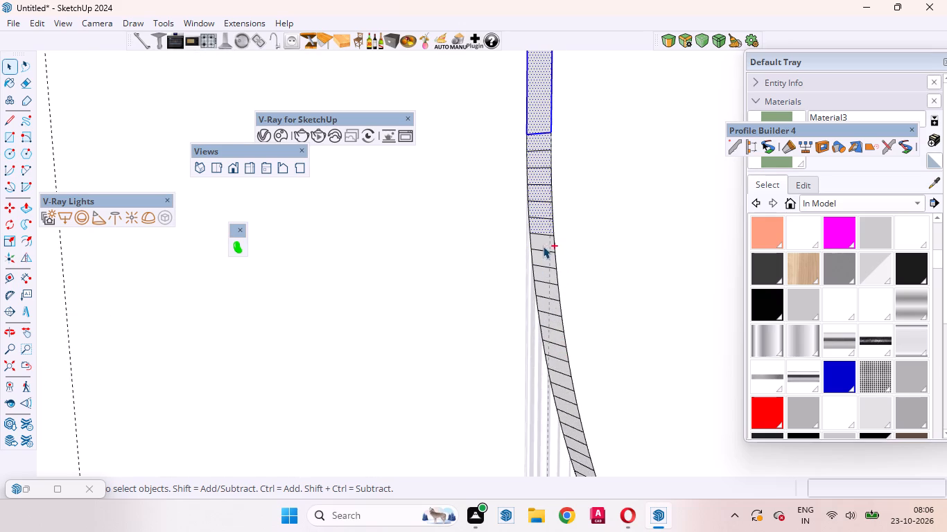
{"action": "left_click", "coordinate": [539, 234], "text": "ctrl"}
{"action": "left_click", "coordinate": [541, 244], "text": "ctrl"}
{"action": "left_click", "coordinate": [543, 257], "text": "ctrl"}
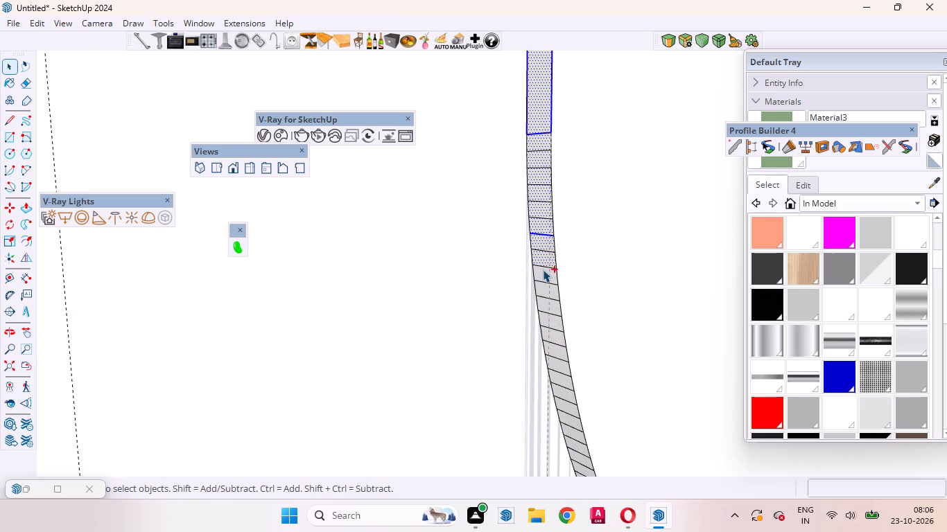
{"action": "left_click", "coordinate": [543, 269], "text": "ctrl"}
{"action": "left_click", "coordinate": [547, 294], "text": "ctrl"}
{"action": "left_click", "coordinate": [547, 308], "text": "ctrl"}
{"action": "left_click", "coordinate": [549, 319], "text": "ctrl"}
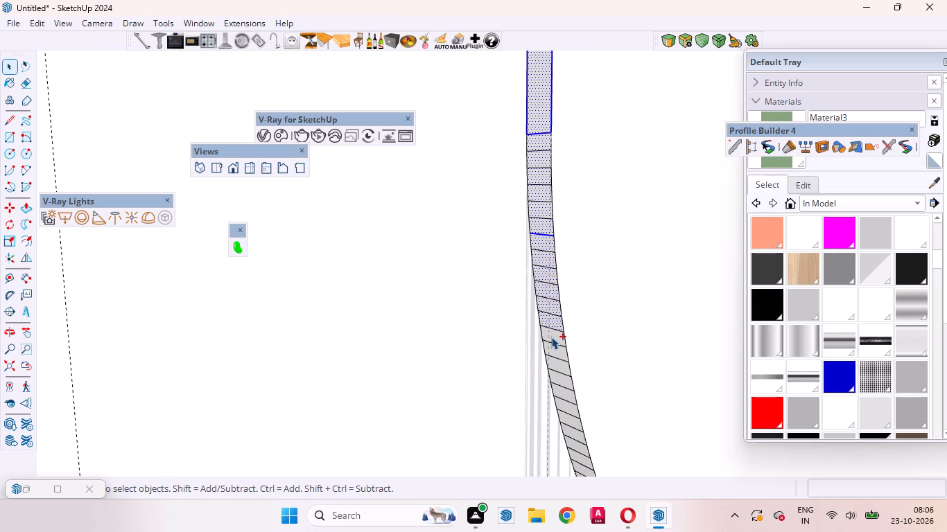
{"action": "left_click", "coordinate": [551, 337], "text": "ctrl"}
{"action": "left_click", "coordinate": [555, 349], "text": "ctrl"}
{"action": "left_click", "coordinate": [557, 361], "text": "ctrl"}
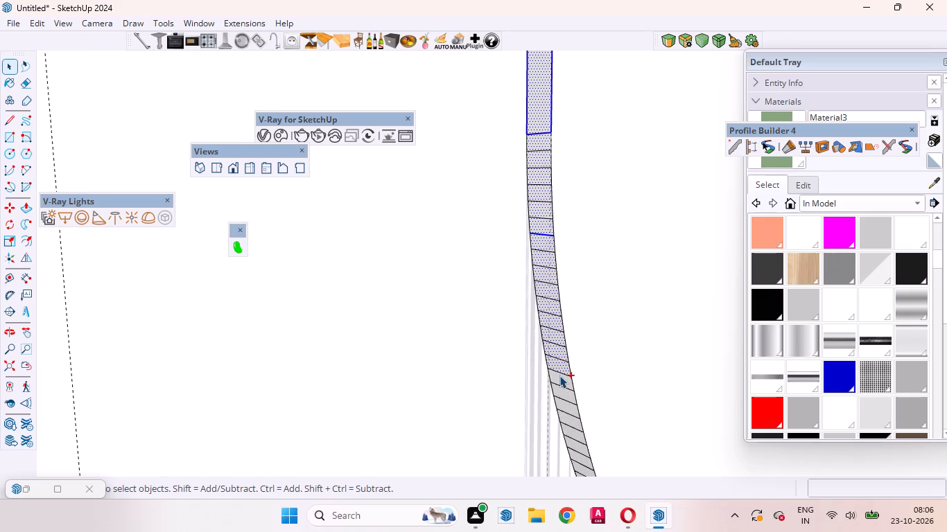
{"action": "left_click", "coordinate": [559, 375], "text": "ctrl"}
{"action": "left_click", "coordinate": [563, 393], "text": "ctrl"}
{"action": "left_click", "coordinate": [564, 405], "text": "ctrl"}
Extend the selection over the following facets where the panel's curve starts to bend towards its rounded bottom.
{"action": "scroll", "coordinate": [531, 239], "scroll_direction": "down", "scroll_amount": 2, "text": "ctrl"}
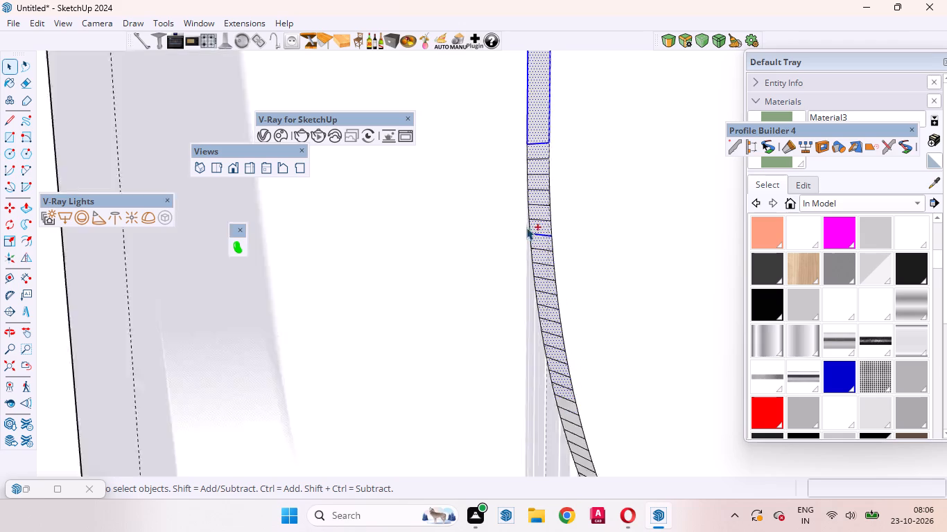
{"action": "scroll", "coordinate": [526, 227], "scroll_direction": "down", "scroll_amount": 2, "text": "ctrl"}
{"action": "scroll", "coordinate": [510, 166], "scroll_direction": "down", "scroll_amount": 3, "text": "ctrl"}
{"action": "scroll", "coordinate": [557, 319], "scroll_direction": "down", "scroll_amount": 1, "text": "ctrl"}
{"action": "scroll", "coordinate": [559, 358], "scroll_direction": "up", "scroll_amount": 10, "text": "ctrl"}
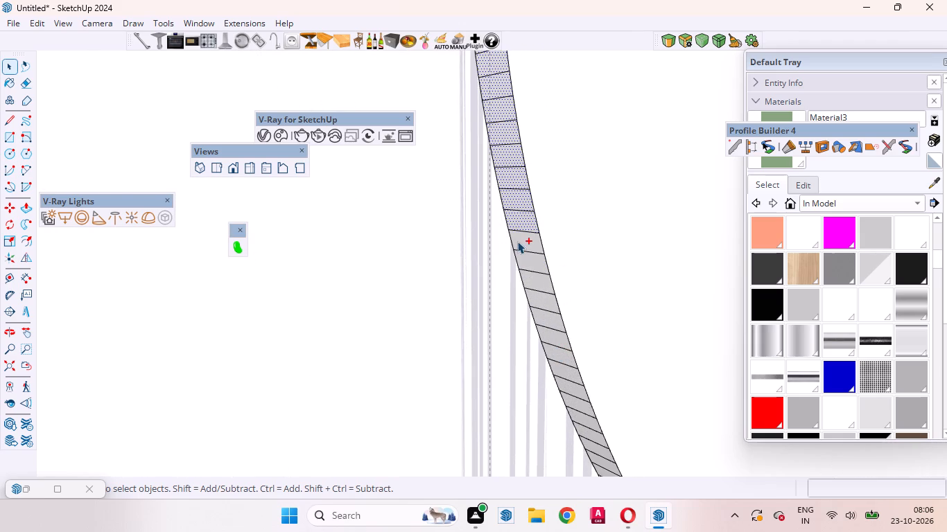
{"action": "left_click", "coordinate": [517, 240], "text": "ctrl"}
{"action": "left_click", "coordinate": [523, 263], "text": "ctrl"}
{"action": "left_click", "coordinate": [524, 283], "text": "ctrl"}
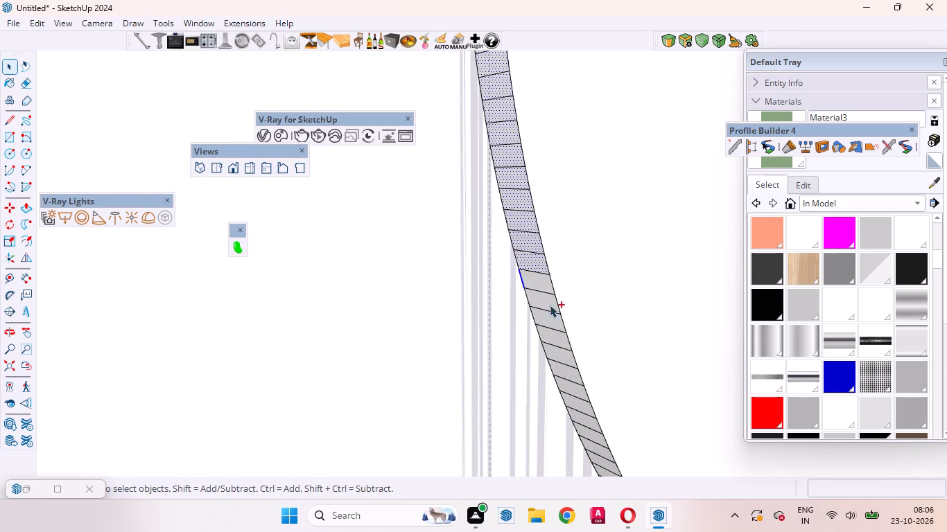
{"action": "left_click", "coordinate": [536, 278], "text": "ctrl"}
{"action": "left_click", "coordinate": [537, 301], "text": "ctrl"}
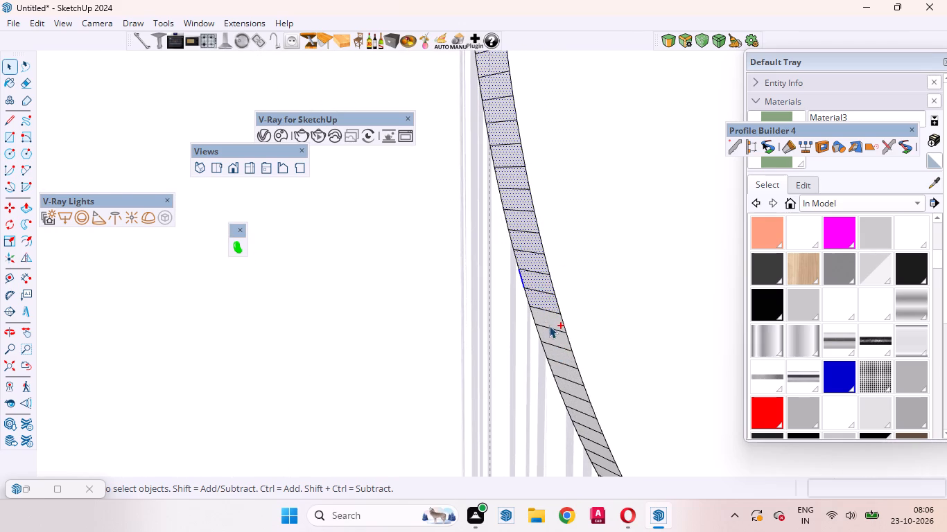
{"action": "left_click", "coordinate": [549, 324], "text": "ctrl"}
{"action": "left_click", "coordinate": [551, 335], "text": "ctrl"}
{"action": "left_click", "coordinate": [555, 354], "text": "ctrl"}
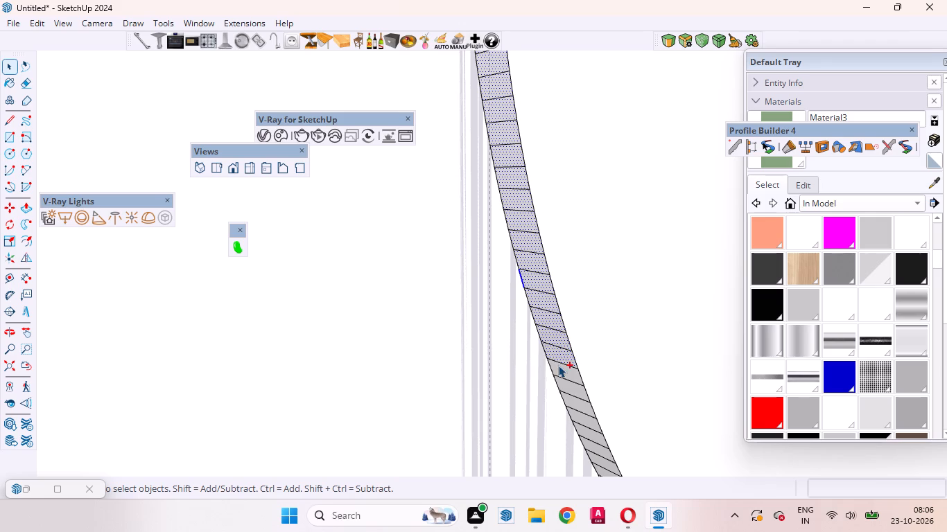
{"action": "left_click", "coordinate": [562, 374], "text": "ctrl"}
{"action": "left_click", "coordinate": [569, 388], "text": "ctrl"}
Add a run of narrow facets further down the curve, working back upward and filling the one skipped in between.
{"action": "scroll", "coordinate": [540, 292], "scroll_direction": "down", "scroll_amount": 10, "text": "ctrl"}
{"action": "scroll", "coordinate": [611, 424], "scroll_direction": "up", "scroll_amount": 10, "text": "ctrl"}
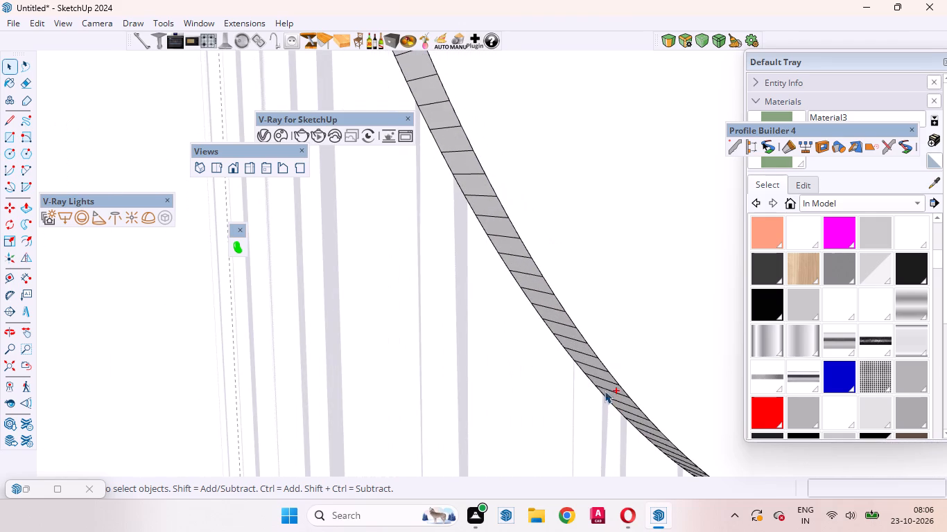
{"action": "left_click", "coordinate": [597, 373], "text": "ctrl"}
{"action": "left_click", "coordinate": [589, 362], "text": "ctrl"}
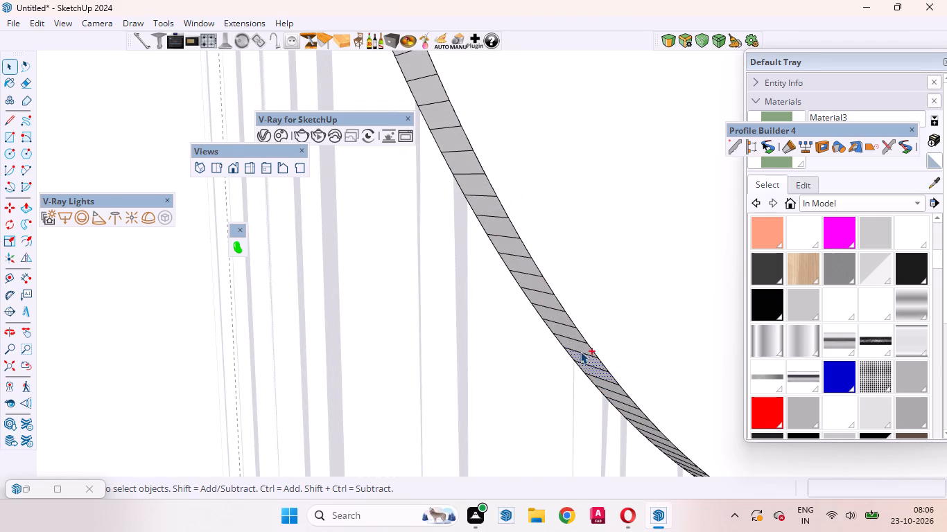
{"action": "left_click", "coordinate": [580, 350], "text": "ctrl"}
{"action": "left_click", "coordinate": [571, 334], "text": "ctrl"}
{"action": "left_click", "coordinate": [553, 315], "text": "ctrl"}
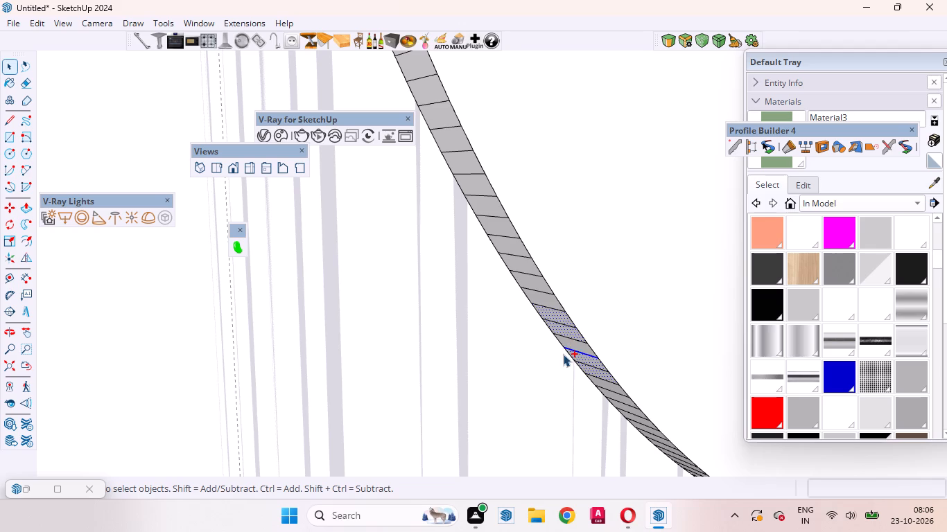
{"action": "left_click", "coordinate": [569, 343], "text": "ctrl"}
{"action": "left_click", "coordinate": [547, 303], "text": "ctrl"}
{"action": "left_click", "coordinate": [536, 284], "text": "ctrl"}
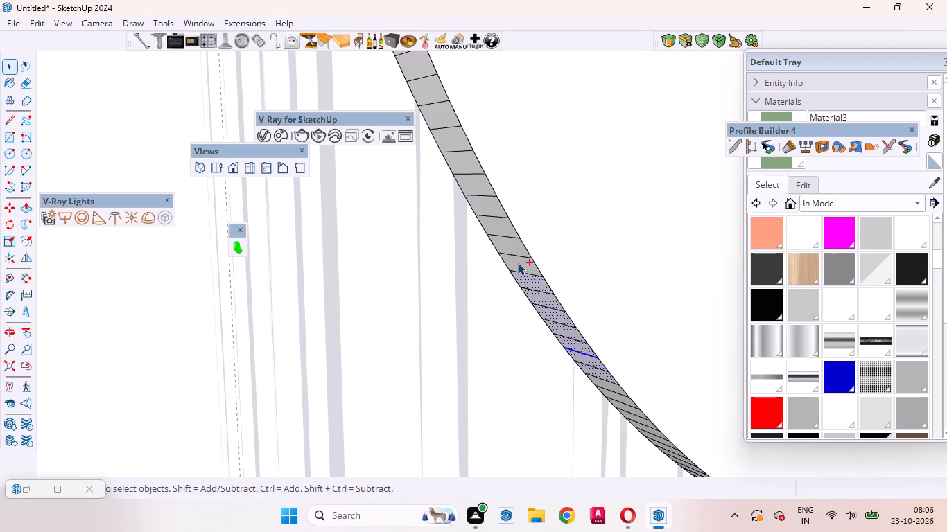
Continue adding the wider facets above that run, working up the curve towards the part already selected.
{"action": "left_click", "coordinate": [518, 263], "text": "ctrl"}
{"action": "left_click", "coordinate": [510, 242], "text": "ctrl"}
{"action": "left_click", "coordinate": [499, 223], "text": "ctrl"}
{"action": "left_click", "coordinate": [488, 204], "text": "ctrl"}
{"action": "left_click", "coordinate": [476, 183], "text": "ctrl"}
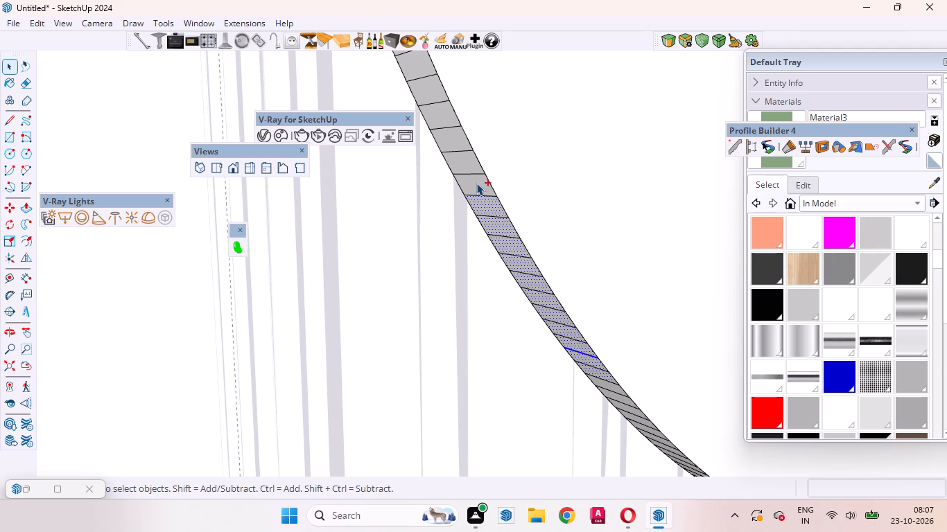
{"action": "left_click", "coordinate": [461, 157], "text": "ctrl"}
{"action": "left_click", "coordinate": [449, 141], "text": "ctrl"}
Add the remaining unselected facets in the gap between the upper selected part and the lower run, joining both.
{"action": "scroll", "coordinate": [555, 400], "scroll_direction": "down", "scroll_amount": 6, "text": "ctrl"}
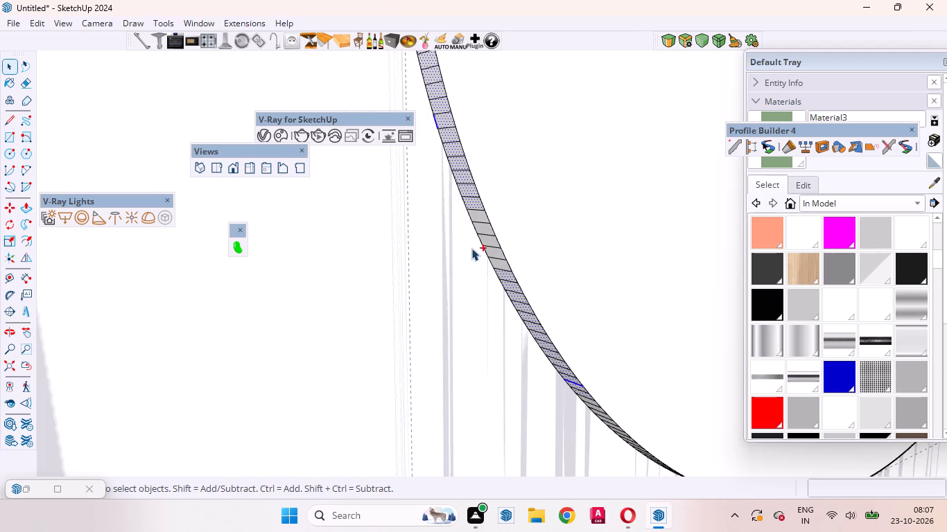
{"action": "scroll", "coordinate": [473, 244], "scroll_direction": "up", "scroll_amount": 4, "text": "ctrl"}
{"action": "left_click", "coordinate": [476, 198], "text": "ctrl"}
{"action": "left_click", "coordinate": [488, 218], "text": "ctrl"}
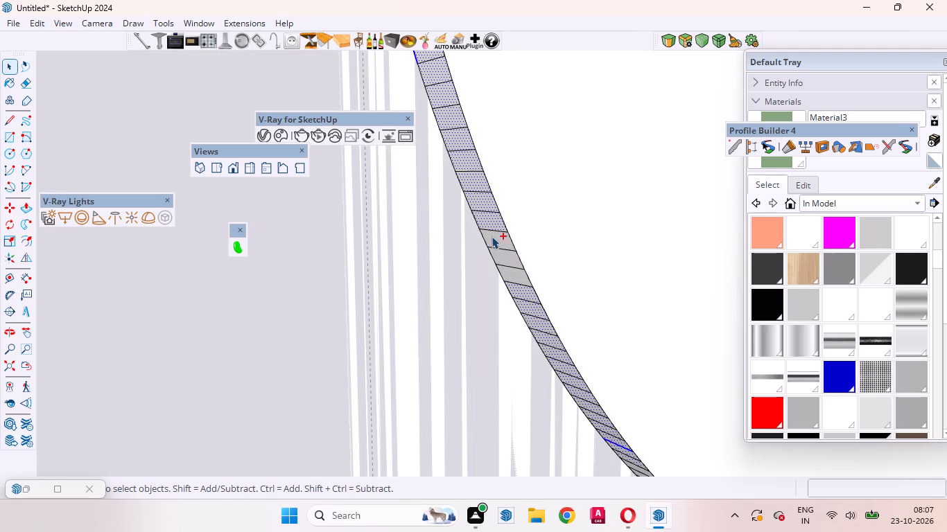
{"action": "left_click", "coordinate": [494, 239], "text": "ctrl"}
{"action": "left_click", "coordinate": [505, 260], "text": "ctrl"}
{"action": "left_click", "coordinate": [505, 271], "text": "ctrl"}
Resume at the lower end of the selected run and add the next facets down the curve.
{"action": "scroll", "coordinate": [453, 275], "scroll_direction": "down", "scroll_amount": 16, "text": "ctrl"}
{"action": "scroll", "coordinate": [585, 396], "scroll_direction": "up", "scroll_amount": 4, "text": "ctrl"}
{"action": "middle_click_drag", "start_coordinate": [516, 380], "coordinate": [519, 364], "text": "ctrl"}
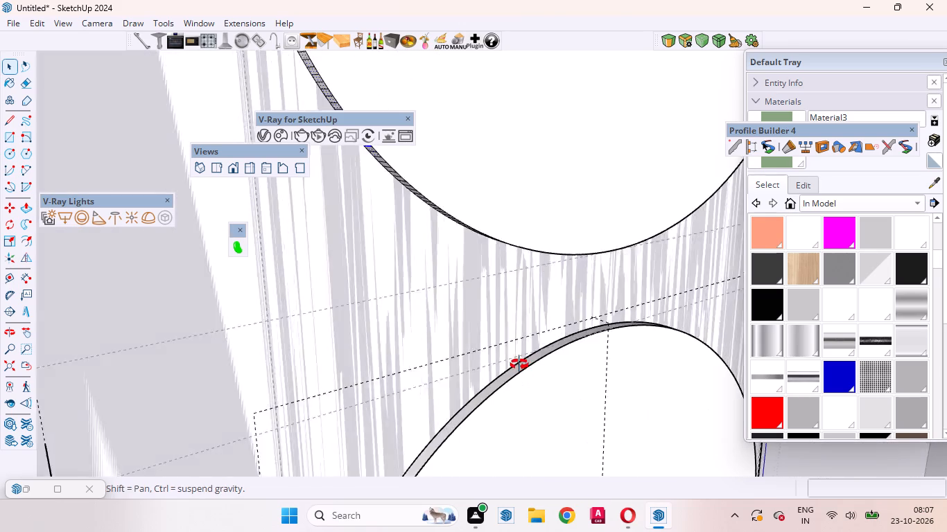
{"action": "middle_click_drag", "start_coordinate": [519, 364], "coordinate": [537, 245], "text": "ctrl"}
{"action": "scroll", "coordinate": [659, 385], "scroll_direction": "down", "scroll_amount": 5, "text": "ctrl"}
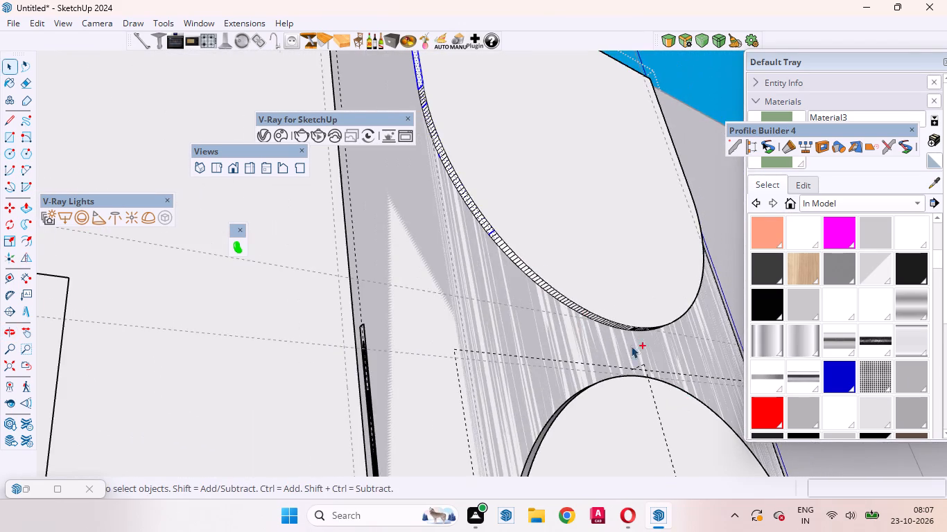
{"action": "scroll", "coordinate": [507, 256], "scroll_direction": "up", "scroll_amount": 12, "text": "ctrl"}
{"action": "left_click", "coordinate": [486, 214], "text": "ctrl"}
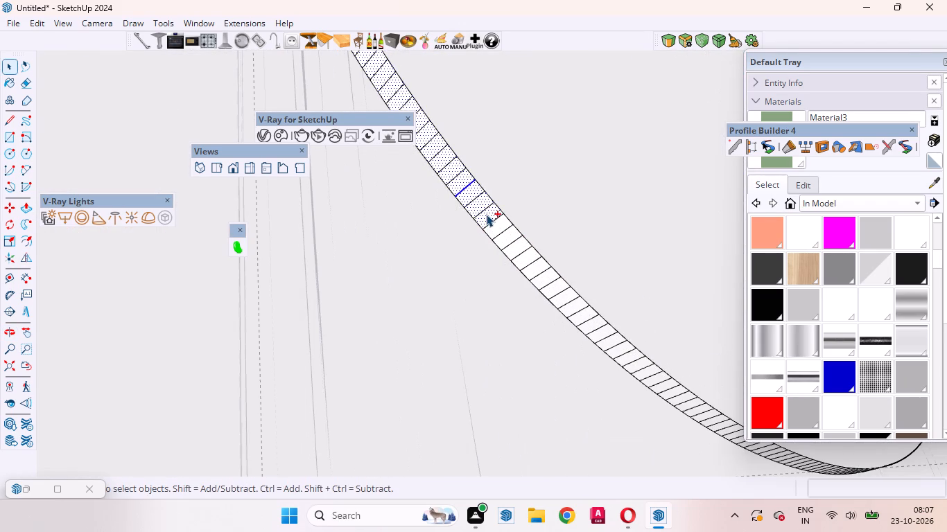
{"action": "left_click", "coordinate": [496, 226], "text": "ctrl"}
{"action": "left_click", "coordinate": [505, 236], "text": "ctrl"}
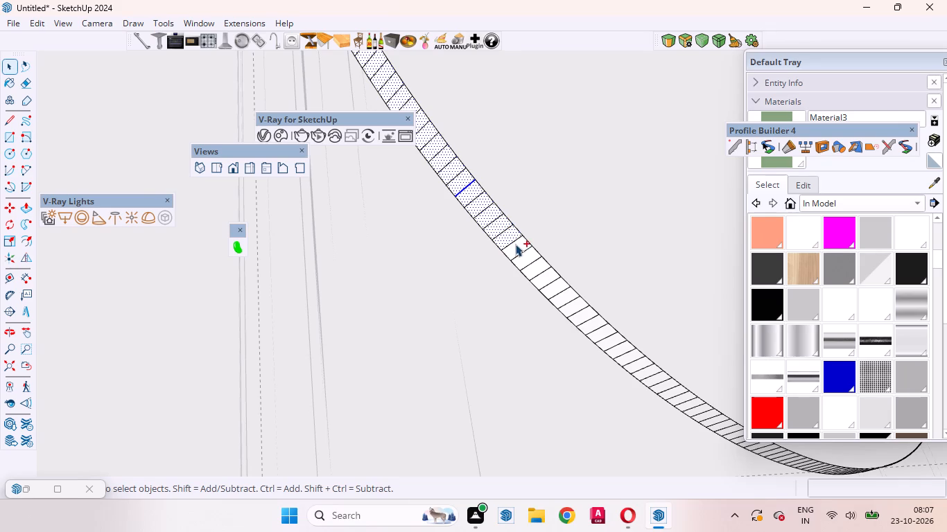
{"action": "left_click", "coordinate": [515, 244], "text": "ctrl"}
{"action": "left_click", "coordinate": [523, 256], "text": "ctrl"}
{"action": "left_click", "coordinate": [513, 247], "text": "ctrl"}
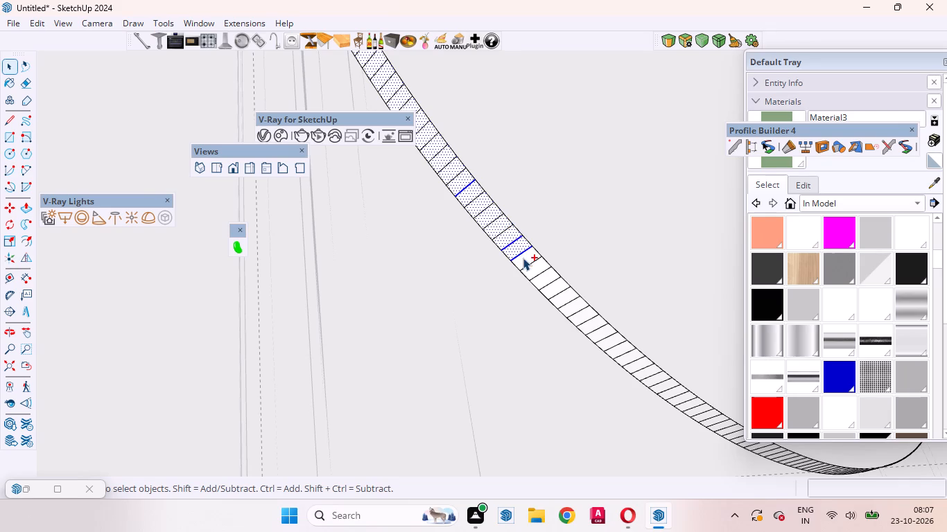
Extend the selection by six more facets in sequence down the lower part of the curve.
{"action": "left_click", "coordinate": [523, 258], "text": "ctrl"}
{"action": "left_click", "coordinate": [532, 269], "text": "ctrl"}
{"action": "left_click", "coordinate": [543, 277], "text": "ctrl"}
{"action": "left_click", "coordinate": [555, 284], "text": "ctrl"}
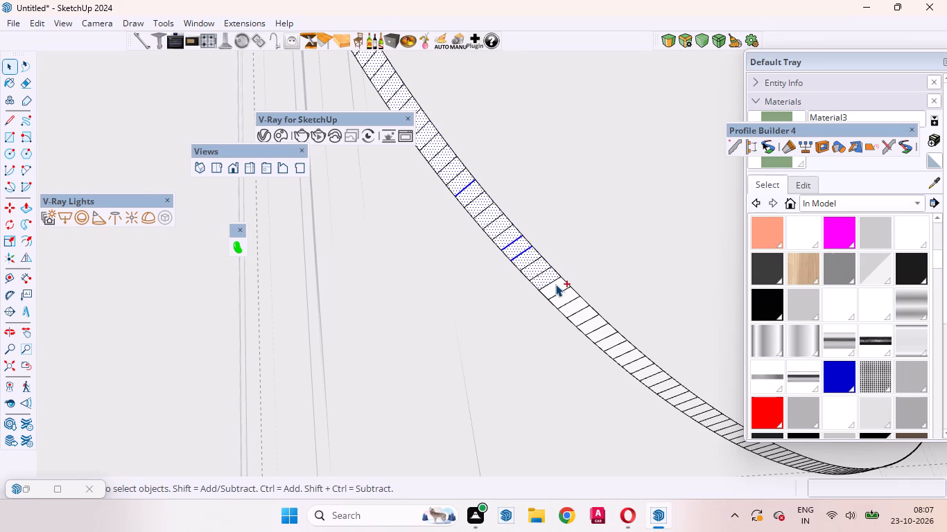
{"action": "left_click", "coordinate": [561, 297], "text": "ctrl"}
{"action": "left_click", "coordinate": [574, 303], "text": "ctrl"}
Add the next run of facets down the curve, working on toward the panel's rounded bottom.
{"action": "scroll", "coordinate": [479, 305], "scroll_direction": "down", "scroll_amount": 4, "text": "ctrl"}
{"action": "scroll", "coordinate": [544, 317], "scroll_direction": "up", "scroll_amount": 6, "text": "ctrl"}
{"action": "left_click", "coordinate": [557, 305], "text": "ctrl"}
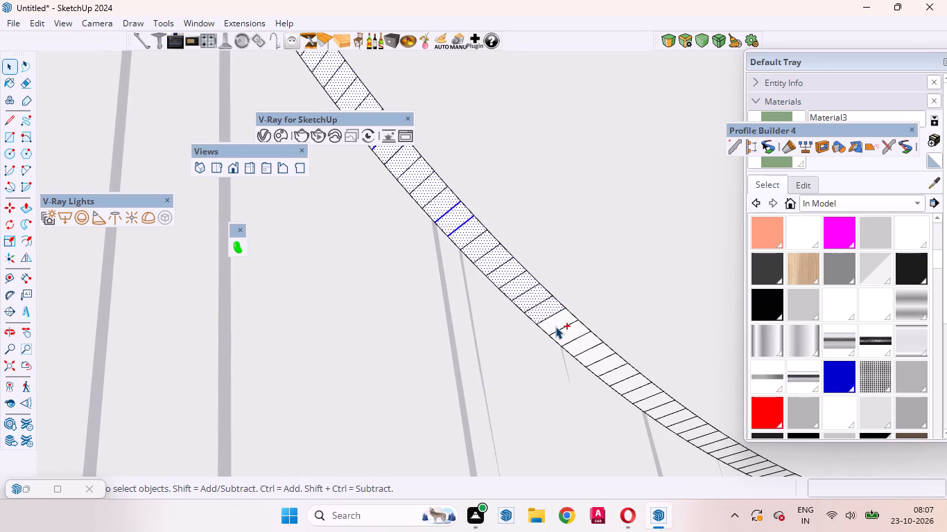
{"action": "left_click", "coordinate": [555, 321], "text": "ctrl"}
{"action": "left_click", "coordinate": [569, 329], "text": "ctrl"}
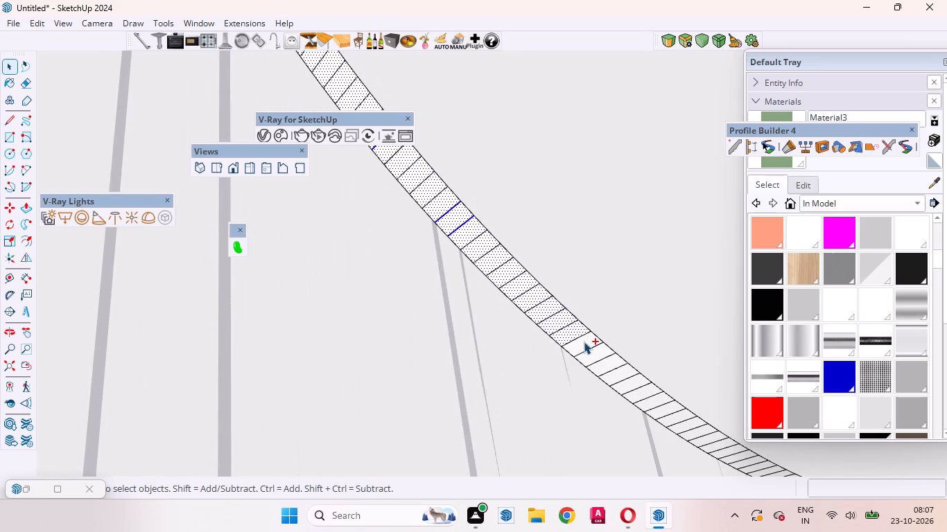
{"action": "left_click", "coordinate": [584, 342], "text": "ctrl"}
{"action": "left_click", "coordinate": [594, 353], "text": "ctrl"}
{"action": "left_click", "coordinate": [602, 362], "text": "ctrl"}
Add the next four facets directly below the end of the selected run.
{"action": "scroll", "coordinate": [449, 305], "scroll_direction": "down", "scroll_amount": 4, "text": "ctrl"}
{"action": "scroll", "coordinate": [542, 375], "scroll_direction": "up", "scroll_amount": 12, "text": "ctrl"}
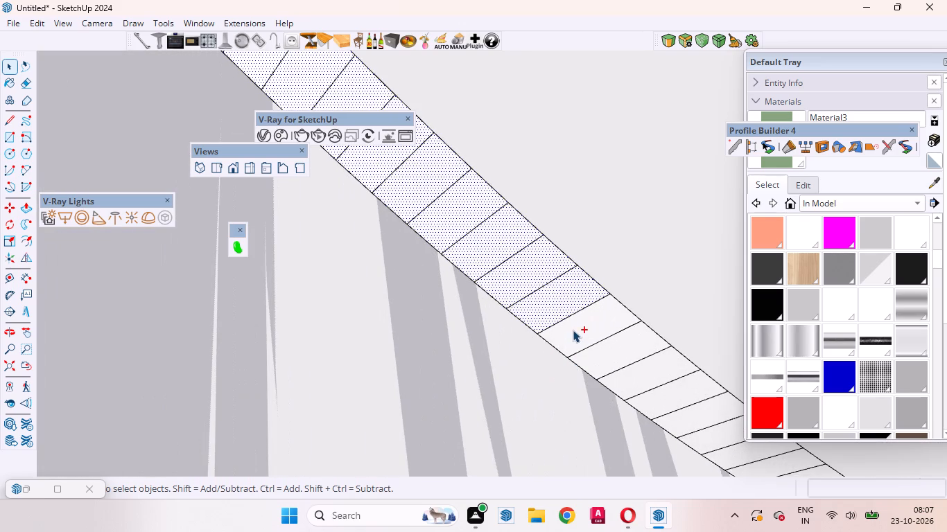
{"action": "left_click", "coordinate": [573, 330], "text": "ctrl"}
{"action": "left_click", "coordinate": [601, 349], "text": "ctrl"}
{"action": "scroll", "coordinate": [411, 324], "scroll_direction": "down", "scroll_amount": 4, "text": "ctrl"}
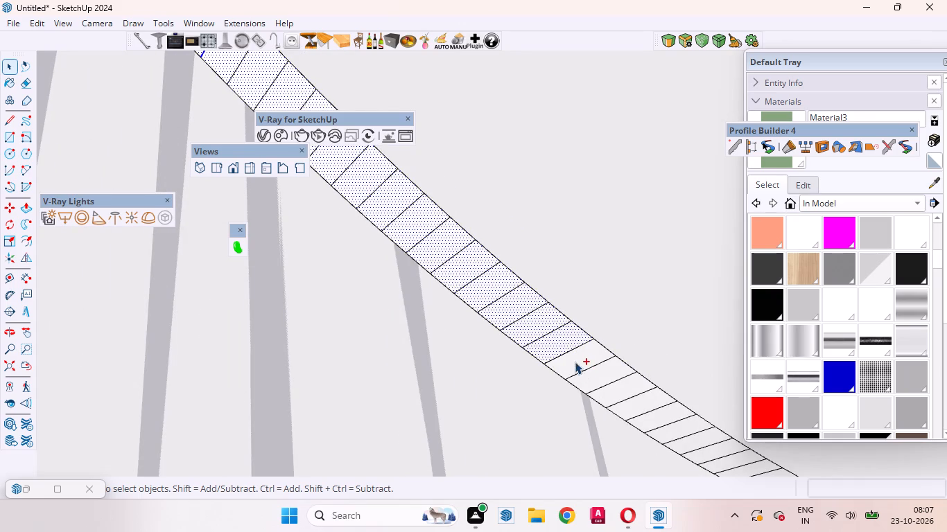
{"action": "left_click", "coordinate": [575, 362], "text": "ctrl"}
{"action": "left_click", "coordinate": [600, 380], "text": "ctrl"}
Extend the selection by eight further facets where the curve begins to flatten toward the bottom.
{"action": "scroll", "coordinate": [396, 325], "scroll_direction": "down", "scroll_amount": 4, "text": "ctrl"}
{"action": "scroll", "coordinate": [560, 378], "scroll_direction": "up", "scroll_amount": 4, "text": "ctrl"}
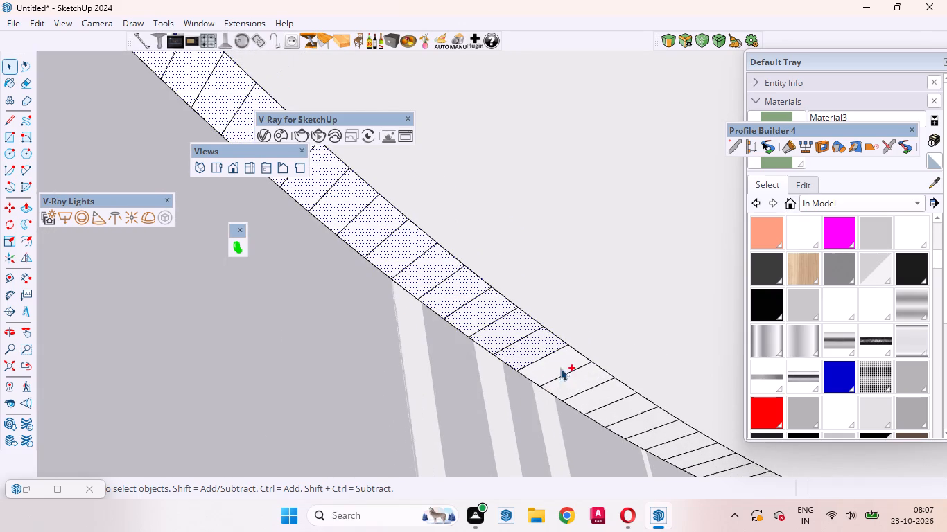
{"action": "left_click", "coordinate": [559, 366], "text": "ctrl"}
{"action": "left_click", "coordinate": [581, 380], "text": "ctrl"}
{"action": "left_click", "coordinate": [595, 396], "text": "ctrl"}
{"action": "left_click", "coordinate": [612, 407], "text": "ctrl"}
{"action": "scroll", "coordinate": [410, 301], "scroll_direction": "down", "scroll_amount": 4, "text": "ctrl"}
{"action": "scroll", "coordinate": [592, 393], "scroll_direction": "up", "scroll_amount": 9, "text": "ctrl"}
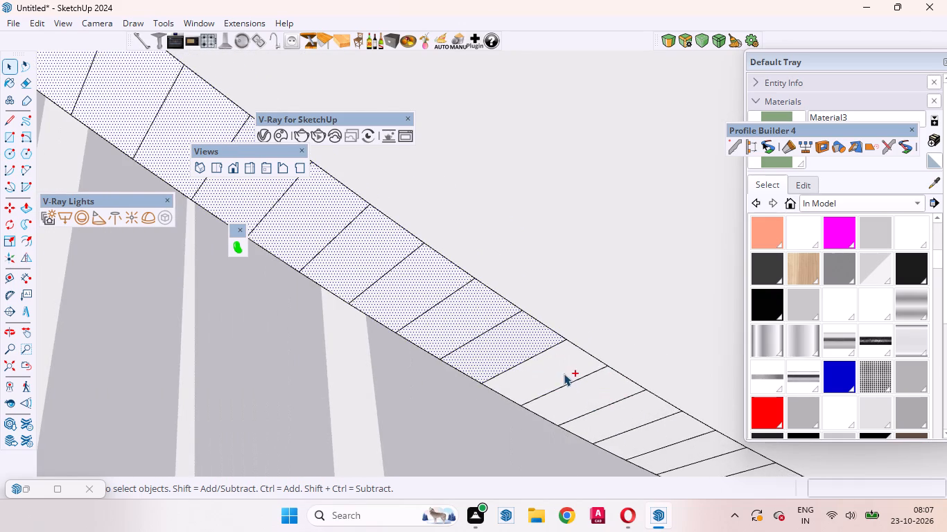
{"action": "left_click", "coordinate": [564, 373], "text": "ctrl"}
{"action": "left_click", "coordinate": [583, 390], "text": "ctrl"}
{"action": "left_click", "coordinate": [622, 410], "text": "ctrl"}
{"action": "left_click", "coordinate": [650, 441], "text": "ctrl"}
Select the next nine facets in sequence along the flattening stretch of the panel's edge.
{"action": "scroll", "coordinate": [354, 317], "scroll_direction": "down", "scroll_amount": 4, "text": "ctrl"}
{"action": "scroll", "coordinate": [270, 286], "scroll_direction": "down", "scroll_amount": 8, "text": "ctrl"}
{"action": "scroll", "coordinate": [469, 383], "scroll_direction": "up", "scroll_amount": 9, "text": "ctrl"}
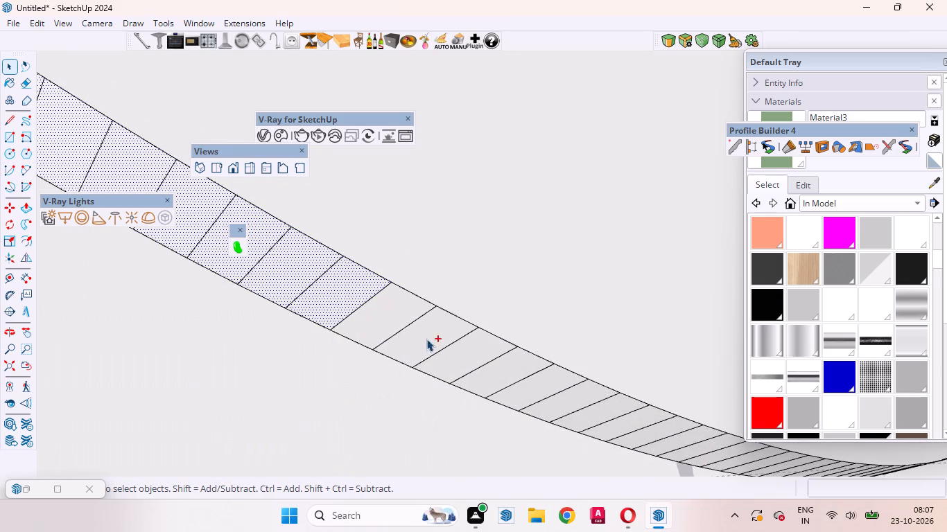
{"action": "left_click", "coordinate": [392, 324], "text": "ctrl"}
{"action": "left_click", "coordinate": [413, 335], "text": "ctrl"}
{"action": "left_click", "coordinate": [454, 357], "text": "ctrl"}
{"action": "left_click", "coordinate": [498, 370], "text": "ctrl"}
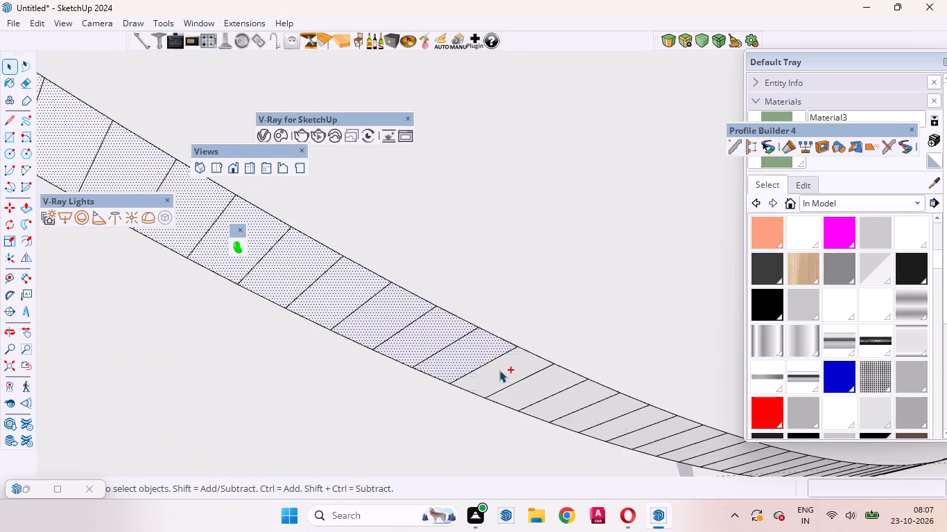
{"action": "left_click", "coordinate": [526, 384], "text": "ctrl"}
{"action": "left_click", "coordinate": [562, 398], "text": "ctrl"}
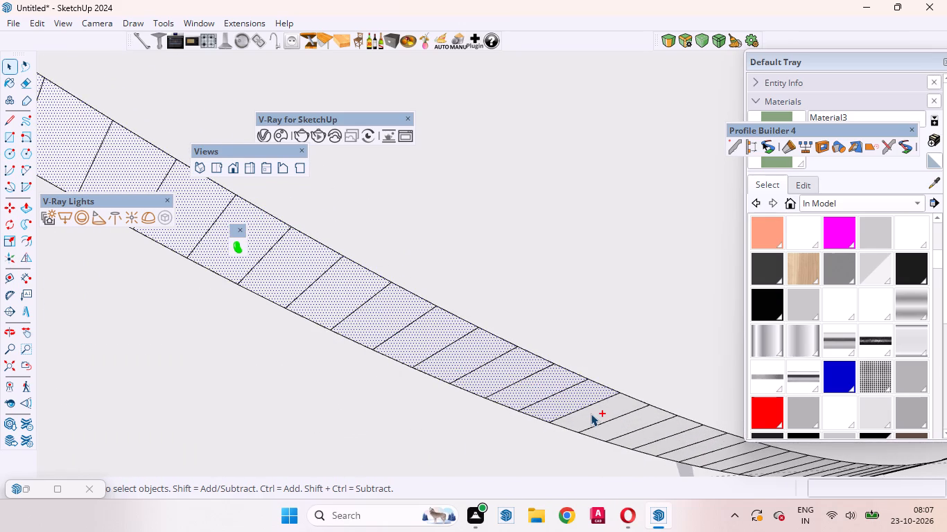
{"action": "left_click", "coordinate": [591, 414], "text": "ctrl"}
{"action": "left_click", "coordinate": [625, 421], "text": "ctrl"}
{"action": "left_click", "coordinate": [661, 435], "text": "ctrl"}
Add the next short facets along the shallow stretch approaching the panel's lowest point.
{"action": "scroll", "coordinate": [383, 337], "scroll_direction": "down", "scroll_amount": 3, "text": "ctrl"}
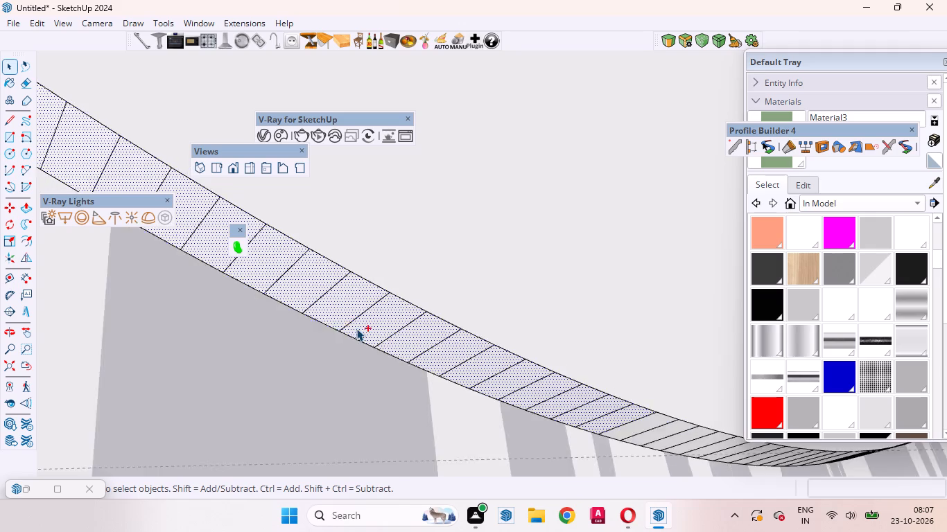
{"action": "scroll", "coordinate": [356, 328], "scroll_direction": "down", "scroll_amount": 5, "text": "ctrl"}
{"action": "scroll", "coordinate": [511, 375], "scroll_direction": "up", "scroll_amount": 9, "text": "ctrl"}
{"action": "left_click", "coordinate": [526, 383], "text": "ctrl"}
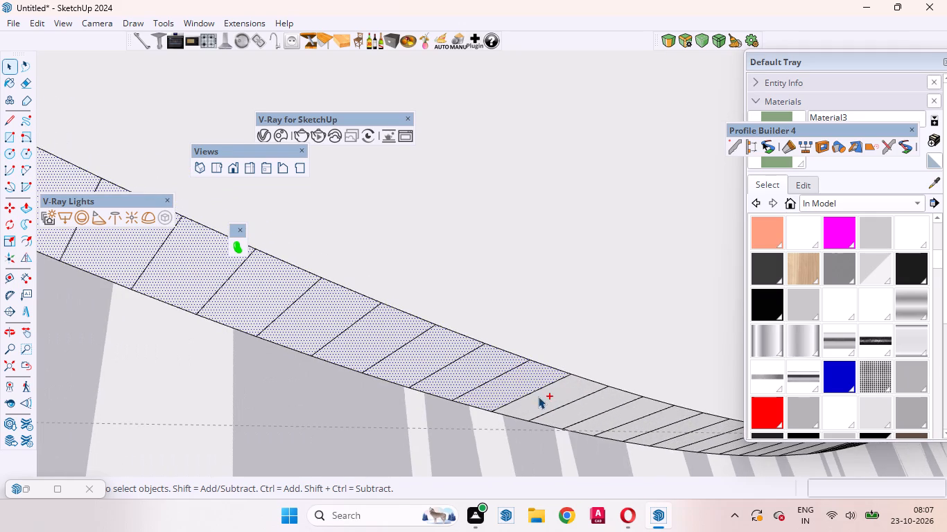
{"action": "left_click", "coordinate": [539, 396], "text": "ctrl"}
{"action": "scroll", "coordinate": [336, 335], "scroll_direction": "down", "scroll_amount": 5, "text": "ctrl"}
{"action": "scroll", "coordinate": [446, 389], "scroll_direction": "up", "scroll_amount": 5, "text": "ctrl"}
{"action": "scroll", "coordinate": [498, 393], "scroll_direction": "down", "scroll_amount": 1, "text": "ctrl"}
{"action": "scroll", "coordinate": [498, 393], "scroll_direction": "up", "scroll_amount": 2, "text": "ctrl"}
{"action": "left_click", "coordinate": [512, 372], "text": "ctrl"}
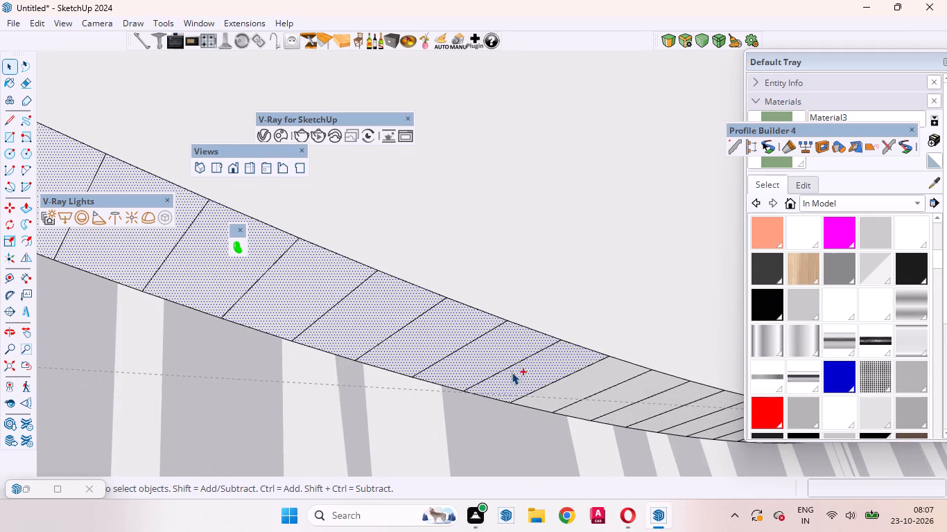
{"action": "scroll", "coordinate": [283, 351], "scroll_direction": "down", "scroll_amount": 5, "text": "ctrl"}
{"action": "left_click", "coordinate": [478, 375], "text": "ctrl"}
{"action": "left_click", "coordinate": [515, 387], "text": "ctrl"}
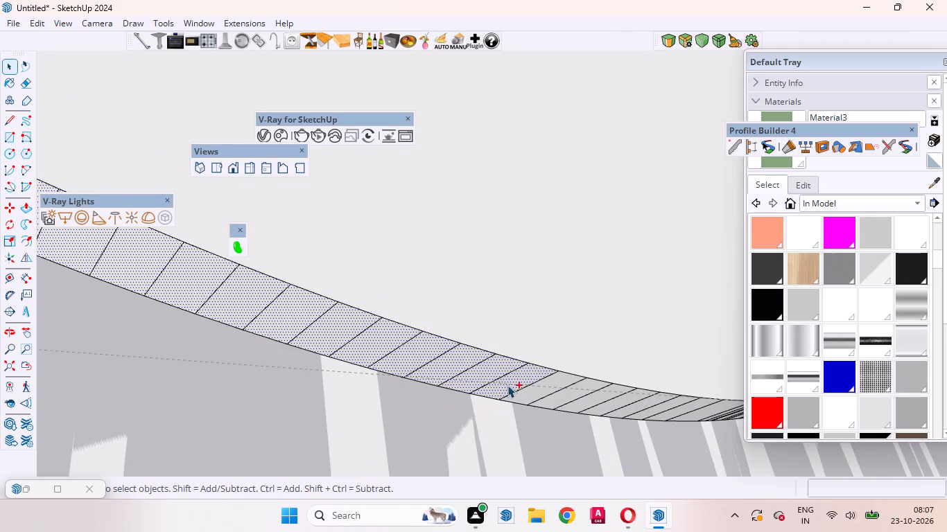
Extend the selection by four more facets along the nearly flat bottom stretch.
{"action": "scroll", "coordinate": [318, 346], "scroll_direction": "down", "scroll_amount": 4, "text": "ctrl"}
{"action": "scroll", "coordinate": [492, 395], "scroll_direction": "up", "scroll_amount": 7, "text": "ctrl"}
{"action": "left_click", "coordinate": [481, 358], "text": "ctrl"}
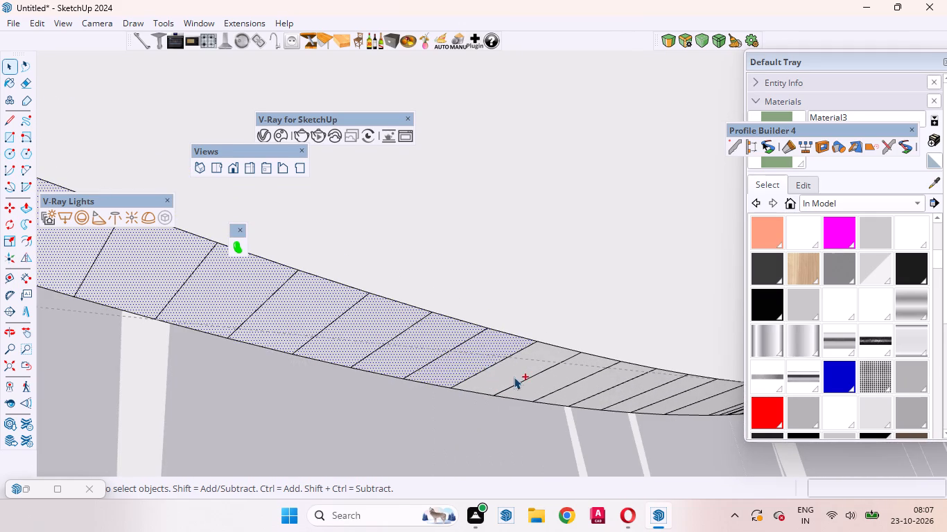
{"action": "left_click", "coordinate": [514, 377], "text": "ctrl"}
{"action": "scroll", "coordinate": [318, 365], "scroll_direction": "down", "scroll_amount": 4, "text": "ctrl"}
{"action": "scroll", "coordinate": [495, 396], "scroll_direction": "up", "scroll_amount": 5, "text": "ctrl"}
{"action": "left_click", "coordinate": [488, 366], "text": "ctrl"}
{"action": "left_click", "coordinate": [531, 376], "text": "ctrl"}
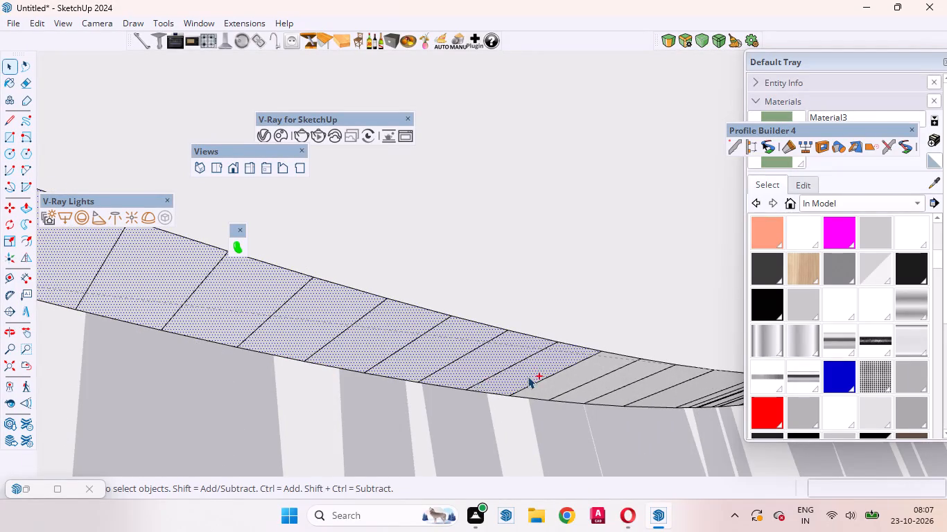
Add the last regular facets before the cluster of very thin slivers at the bottom of the curve.
{"action": "scroll", "coordinate": [368, 376], "scroll_direction": "down", "scroll_amount": 4, "text": "ctrl"}
{"action": "scroll", "coordinate": [535, 409], "scroll_direction": "up", "scroll_amount": 4, "text": "ctrl"}
{"action": "left_click", "coordinate": [511, 354], "text": "ctrl"}
{"action": "left_click", "coordinate": [549, 363], "text": "ctrl"}
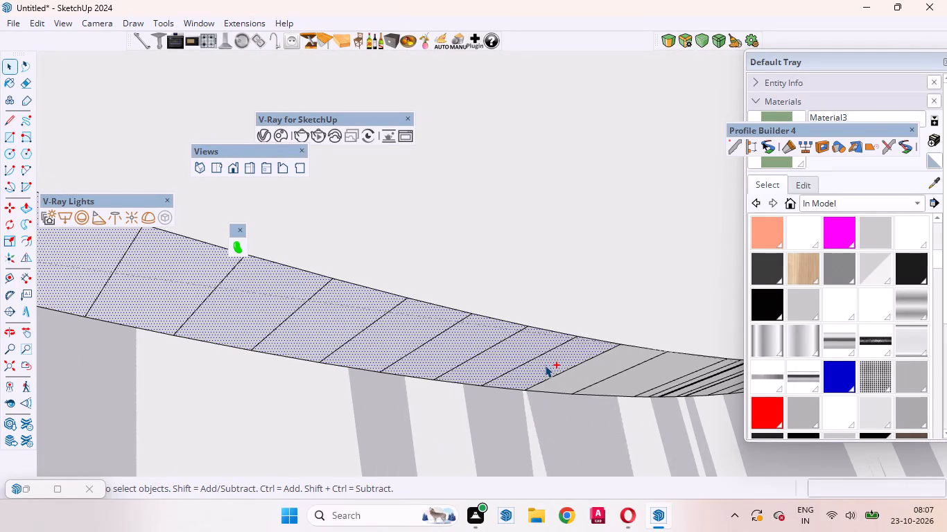
{"action": "scroll", "coordinate": [388, 369], "scroll_direction": "down", "scroll_amount": 3, "text": "ctrl"}
{"action": "scroll", "coordinate": [538, 396], "scroll_direction": "up", "scroll_amount": 4, "text": "ctrl"}
{"action": "left_click", "coordinate": [541, 364], "text": "ctrl"}
{"action": "left_click", "coordinate": [597, 364], "text": "ctrl"}
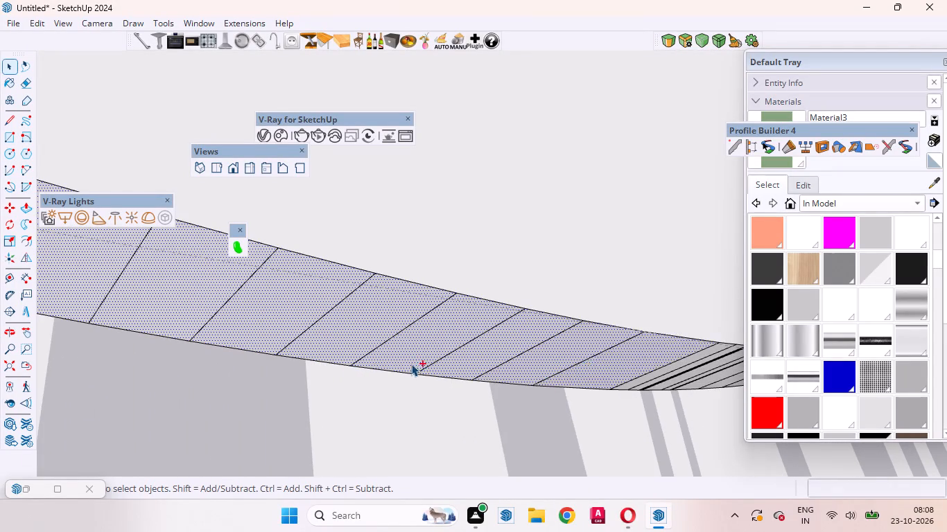
Select the wider facets around and between the thin slivers at the bottom of the curve.
{"action": "scroll", "coordinate": [302, 360], "scroll_direction": "down", "scroll_amount": 4, "text": "ctrl"}
{"action": "scroll", "coordinate": [135, 350], "scroll_direction": "down", "scroll_amount": 9, "text": "ctrl"}
{"action": "scroll", "coordinate": [479, 378], "scroll_direction": "up", "scroll_amount": 7, "text": "ctrl"}
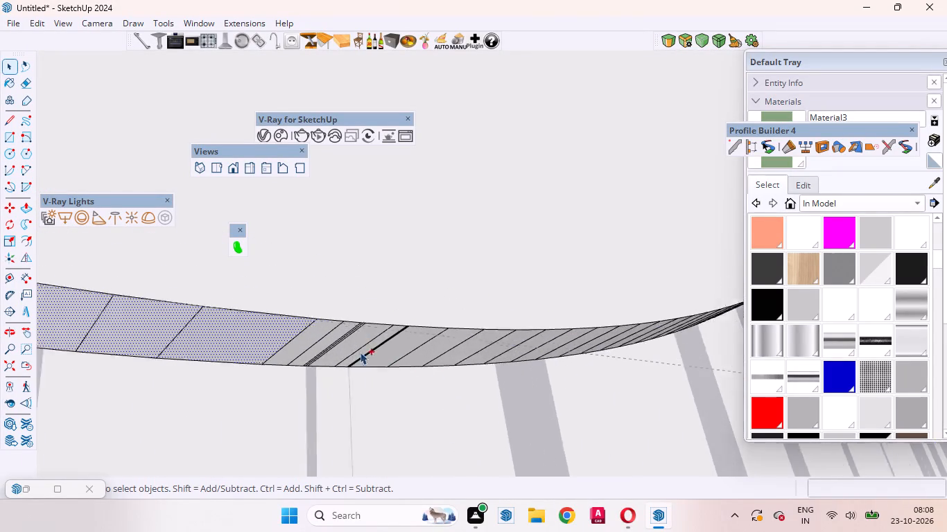
{"action": "scroll", "coordinate": [360, 352], "scroll_direction": "up", "scroll_amount": 6, "text": "ctrl"}
{"action": "left_click", "coordinate": [296, 311], "text": "ctrl"}
{"action": "left_click", "coordinate": [315, 323], "text": "ctrl"}
{"action": "left_click", "coordinate": [366, 338], "text": "ctrl"}
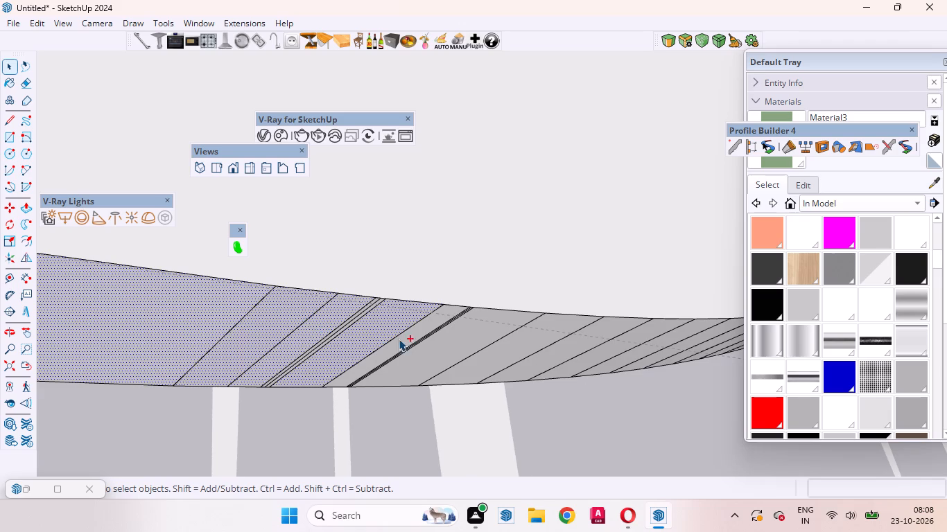
{"action": "left_click", "coordinate": [402, 340], "text": "ctrl"}
Add the thin slivers skipped in both clusters, plus the wide facet just past the second cluster.
{"action": "scroll", "coordinate": [345, 323], "scroll_direction": "up", "scroll_amount": 14, "text": "ctrl"}
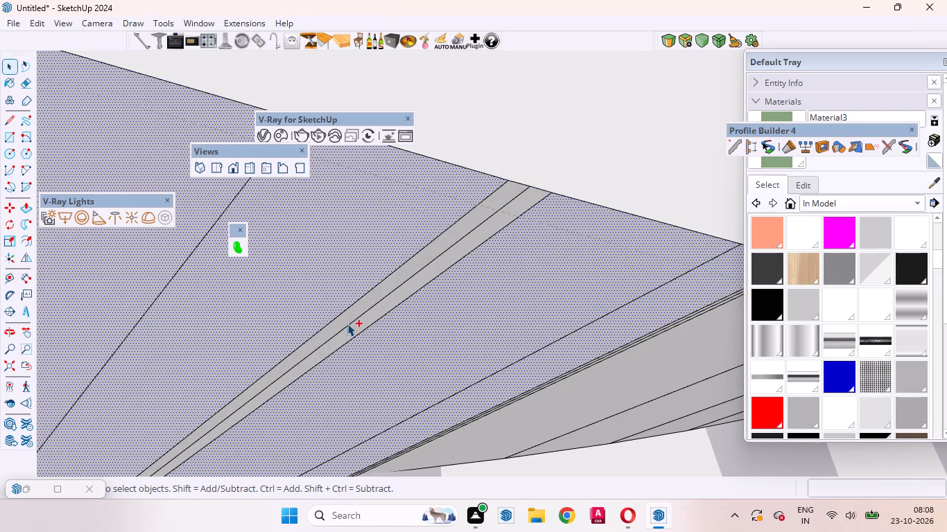
{"action": "left_click", "coordinate": [347, 318], "text": "ctrl"}
{"action": "left_click", "coordinate": [356, 323], "text": "ctrl"}
{"action": "scroll", "coordinate": [249, 325], "scroll_direction": "down", "scroll_amount": 14, "text": "ctrl"}
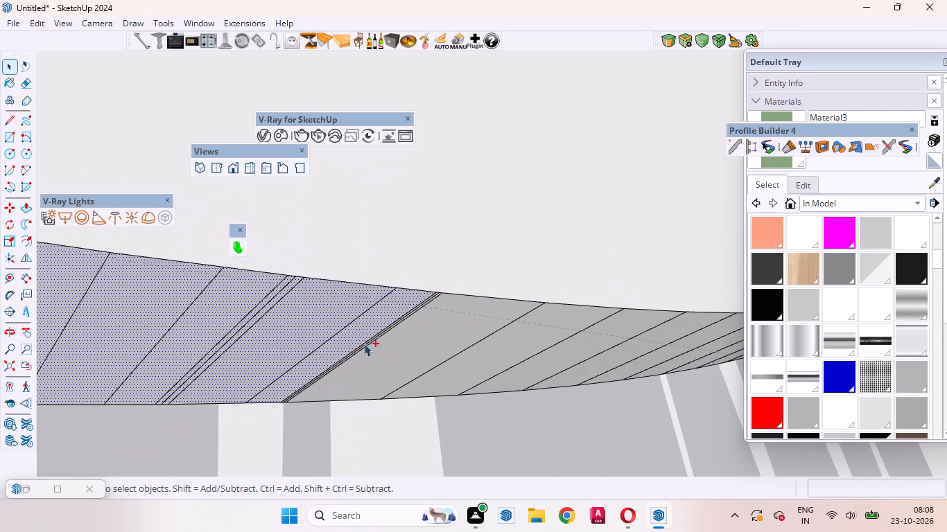
{"action": "left_click", "coordinate": [408, 348], "text": "ctrl"}
{"action": "scroll", "coordinate": [390, 326], "scroll_direction": "up", "scroll_amount": 13, "text": "ctrl"}
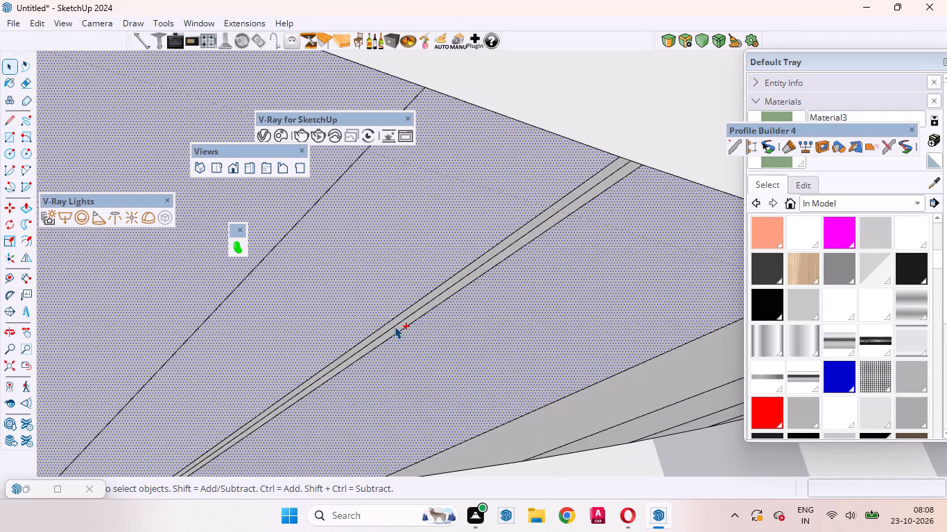
{"action": "double_click", "coordinate": [394, 327], "text": "ctrl"}
{"action": "scroll", "coordinate": [262, 318], "scroll_direction": "down", "scroll_amount": 13, "text": "ctrl"}
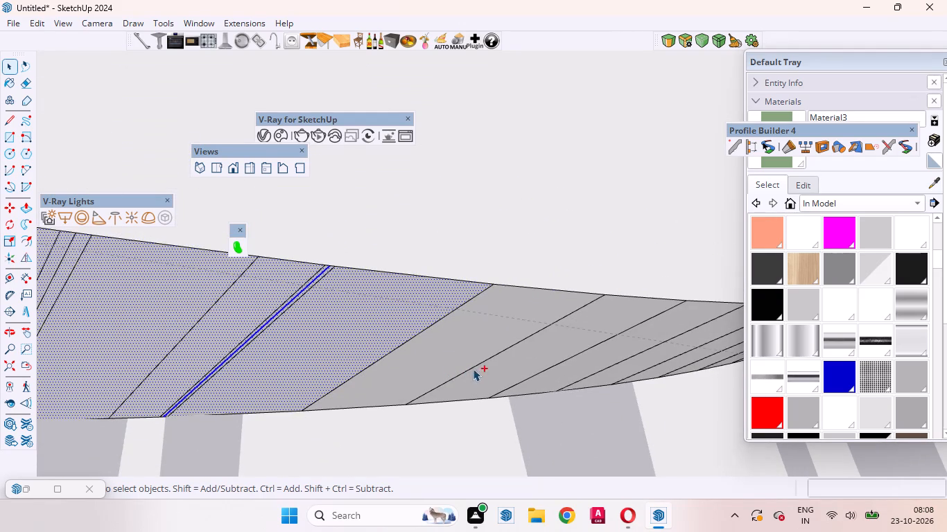
Add the wide facets beyond the second sliver cluster to the selection, continuing along the edge where the curve begins to rise.
{"action": "left_click", "coordinate": [473, 369], "text": "ctrl"}
{"action": "left_click", "coordinate": [526, 355], "text": "ctrl"}
{"action": "left_click", "coordinate": [482, 339], "text": "ctrl"}
{"action": "left_click", "coordinate": [597, 364], "text": "ctrl"}
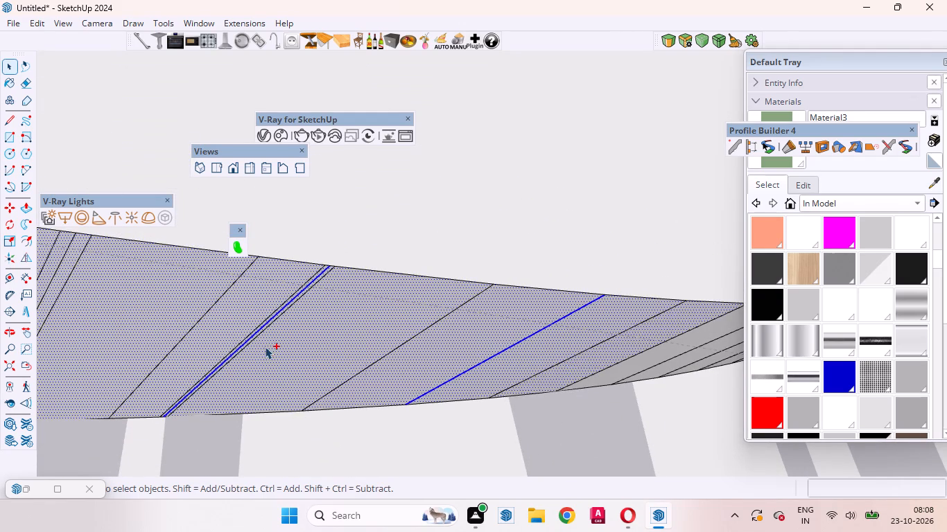
{"action": "scroll", "coordinate": [257, 346], "scroll_direction": "down", "scroll_amount": 14, "text": "ctrl"}
{"action": "scroll", "coordinate": [501, 330], "scroll_direction": "up", "scroll_amount": 9, "text": "ctrl"}
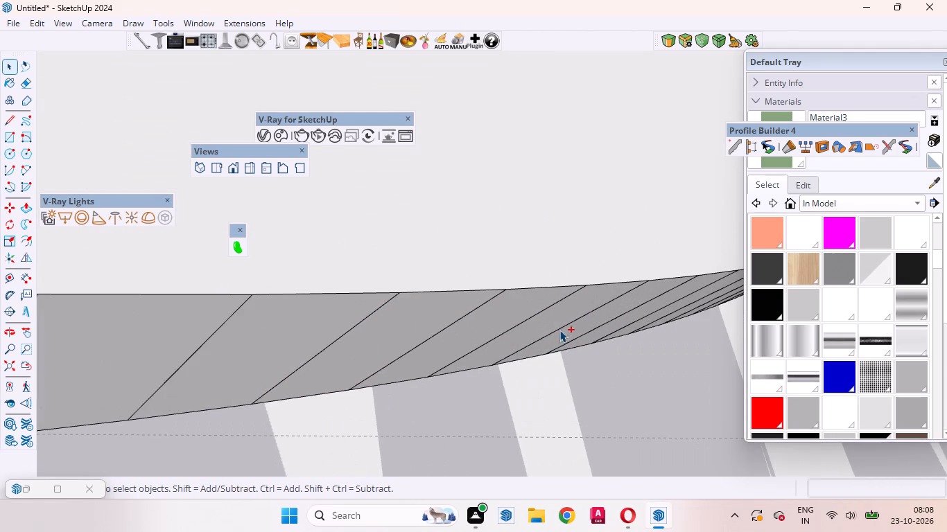
{"action": "left_click", "coordinate": [553, 318], "text": "ctrl"}
{"action": "left_click", "coordinate": [503, 317], "text": "ctrl"}
{"action": "left_click", "coordinate": [419, 319], "text": "ctrl"}
{"action": "left_click", "coordinate": [320, 336], "text": "ctrl"}
{"action": "scroll", "coordinate": [668, 323], "scroll_direction": "down", "scroll_amount": 4, "text": "ctrl"}
{"action": "left_click", "coordinate": [398, 342], "text": "ctrl"}
{"action": "left_click", "coordinate": [336, 337], "text": "ctrl"}
Add the following six facets along the gently rising part of the panel's curved bottom edge.
{"action": "scroll", "coordinate": [123, 346], "scroll_direction": "down", "scroll_amount": 6, "text": "ctrl"}
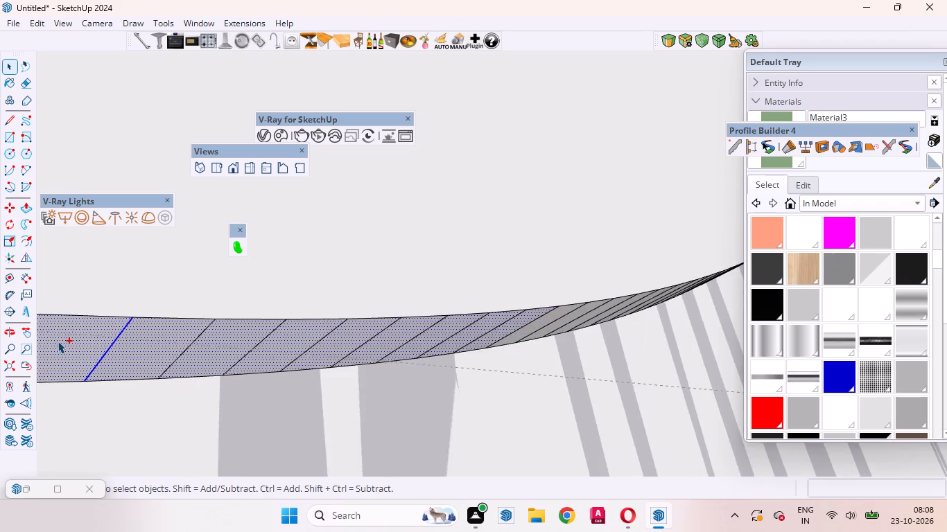
{"action": "scroll", "coordinate": [58, 341], "scroll_direction": "down", "scroll_amount": 3, "text": "ctrl"}
{"action": "scroll", "coordinate": [300, 312], "scroll_direction": "up", "scroll_amount": 8, "text": "ctrl"}
{"action": "scroll", "coordinate": [121, 292], "scroll_direction": "down", "scroll_amount": 6, "text": "ctrl"}
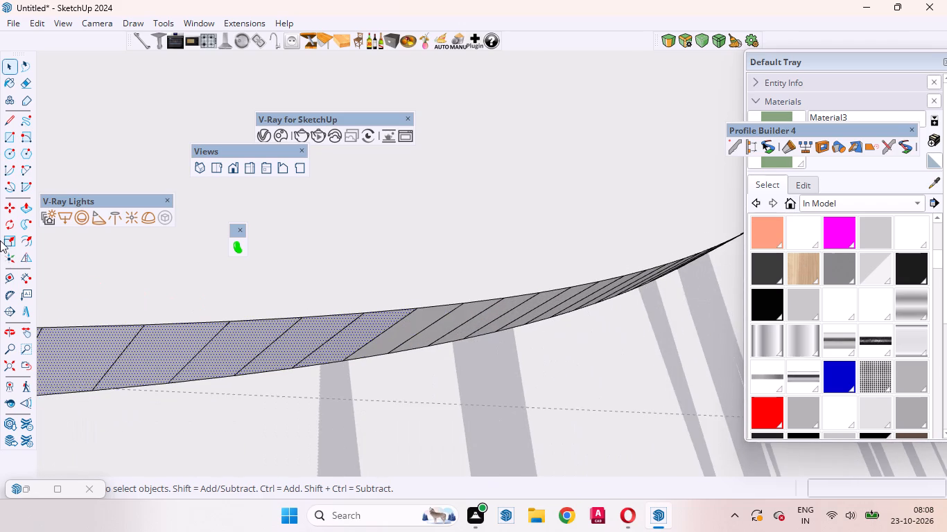
{"action": "scroll", "coordinate": [0, 240], "scroll_direction": "down", "scroll_amount": 5, "text": "ctrl"}
{"action": "scroll", "coordinate": [394, 254], "scroll_direction": "down", "scroll_amount": 11, "text": "ctrl"}
{"action": "scroll", "coordinate": [482, 275], "scroll_direction": "up", "scroll_amount": 11, "text": "ctrl"}
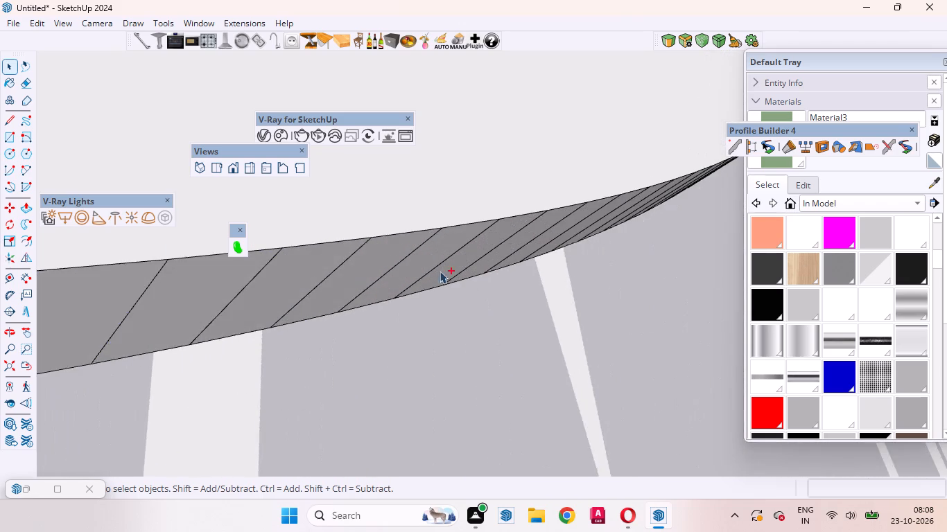
{"action": "scroll", "coordinate": [469, 271], "scroll_direction": "down", "scroll_amount": 8, "text": "ctrl"}
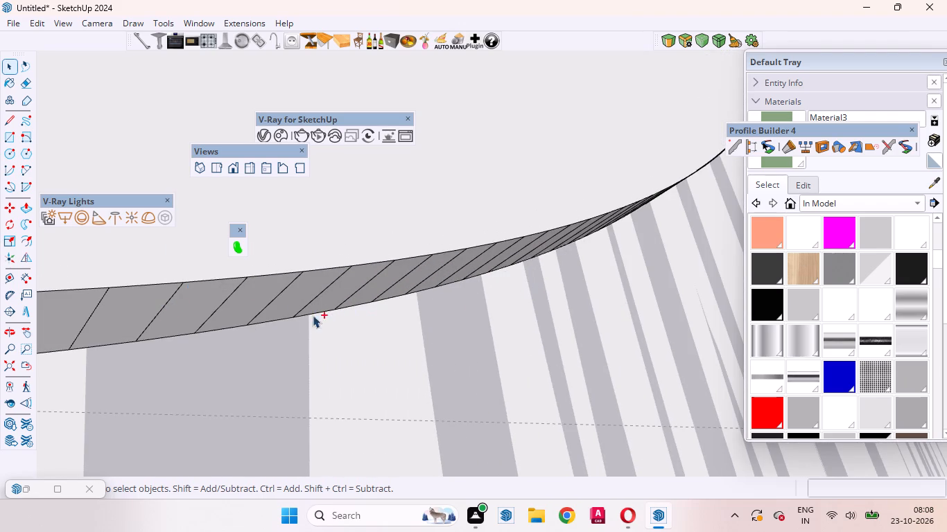
{"action": "scroll", "coordinate": [561, 267], "scroll_direction": "down", "scroll_amount": 7, "text": "ctrl"}
{"action": "scroll", "coordinate": [462, 312], "scroll_direction": "up", "scroll_amount": 3, "text": "ctrl"}
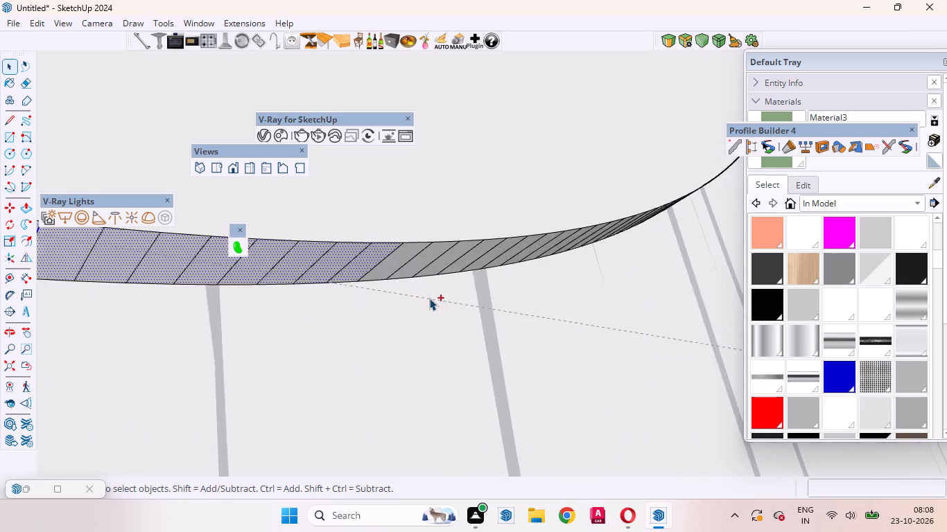
{"action": "scroll", "coordinate": [429, 298], "scroll_direction": "up", "scroll_amount": 6, "text": "ctrl"}
{"action": "left_click", "coordinate": [397, 246], "text": "ctrl"}
{"action": "left_click", "coordinate": [429, 249], "text": "ctrl"}
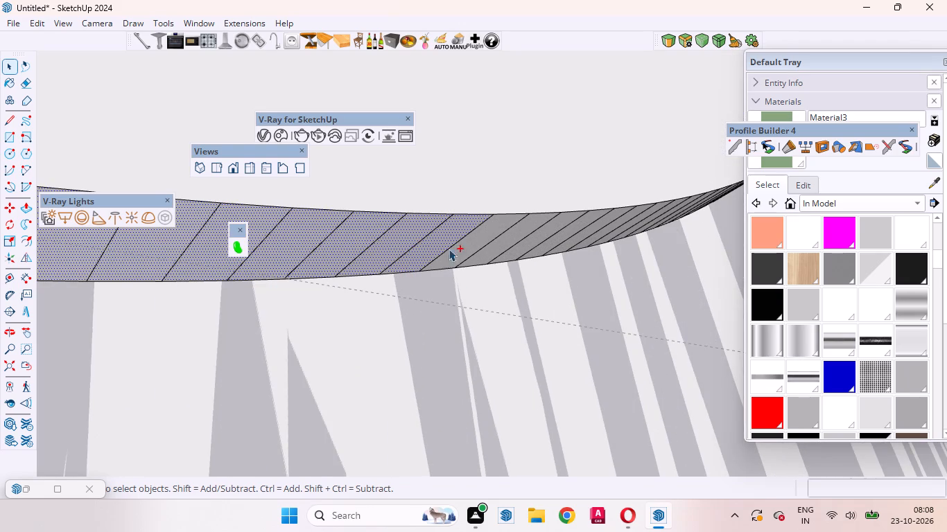
{"action": "left_click", "coordinate": [462, 249], "text": "ctrl"}
{"action": "left_click", "coordinate": [498, 249], "text": "ctrl"}
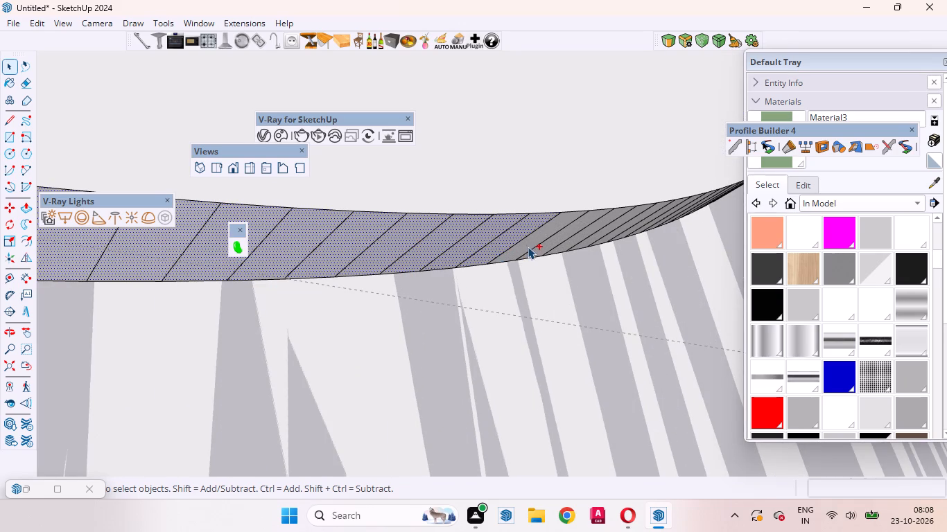
{"action": "left_click", "coordinate": [528, 247], "text": "ctrl"}
{"action": "left_click", "coordinate": [548, 243], "text": "ctrl"}
Extend the edge selection through the foreshortened facets farther up the rising curve.
{"action": "scroll", "coordinate": [258, 273], "scroll_direction": "down", "scroll_amount": 5, "text": "ctrl"}
{"action": "scroll", "coordinate": [507, 249], "scroll_direction": "up", "scroll_amount": 9, "text": "ctrl"}
{"action": "left_click", "coordinate": [433, 221], "text": "ctrl"}
{"action": "left_click", "coordinate": [493, 227], "text": "ctrl"}
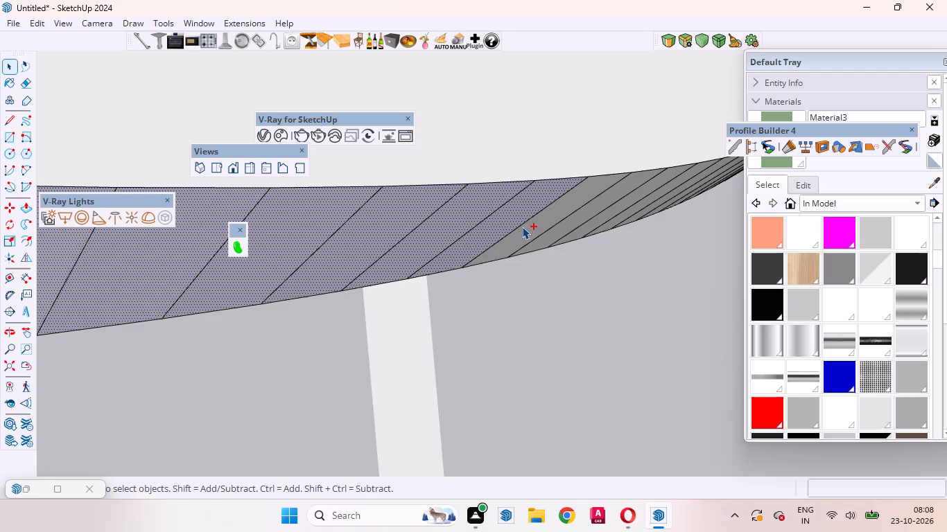
{"action": "left_click", "coordinate": [536, 227], "text": "ctrl"}
{"action": "left_click", "coordinate": [556, 236], "text": "ctrl"}
{"action": "left_click", "coordinate": [585, 233], "text": "ctrl"}
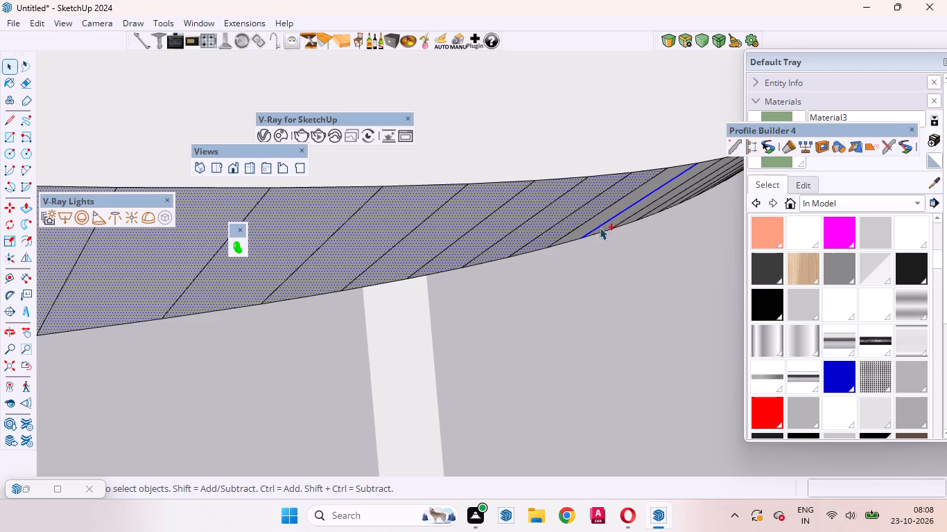
{"action": "scroll", "coordinate": [616, 207], "scroll_direction": "up", "scroll_amount": 8, "text": "ctrl"}
{"action": "left_click", "coordinate": [626, 186], "text": "ctrl"}
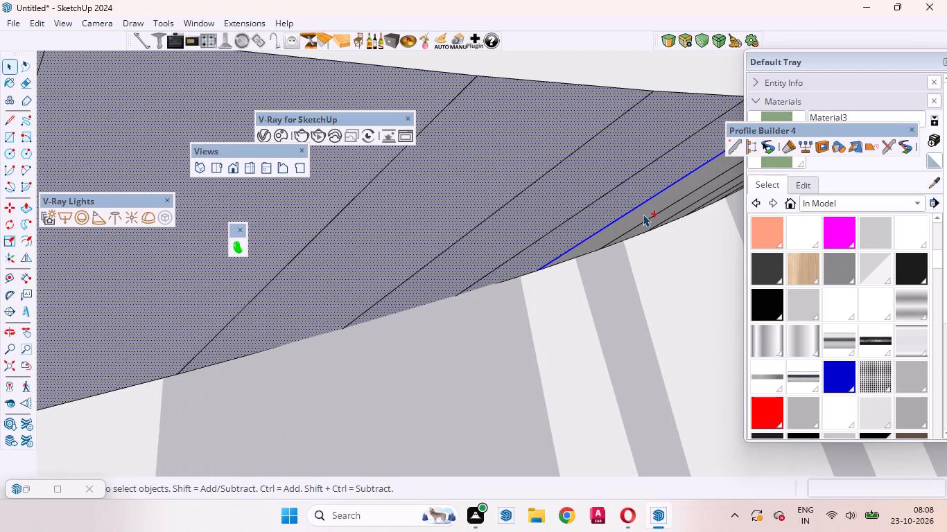
{"action": "left_click", "coordinate": [637, 222], "text": "ctrl"}
From an angle facing the edge squarely, add the four unselected facets nearest the already selected stretch.
{"action": "scroll", "coordinate": [407, 251], "scroll_direction": "down", "scroll_amount": 5, "text": "ctrl"}
{"action": "scroll", "coordinate": [304, 263], "scroll_direction": "down", "scroll_amount": 5, "text": "ctrl"}
{"action": "middle_click_drag", "start_coordinate": [607, 236], "coordinate": [534, 162], "text": "ctrl"}
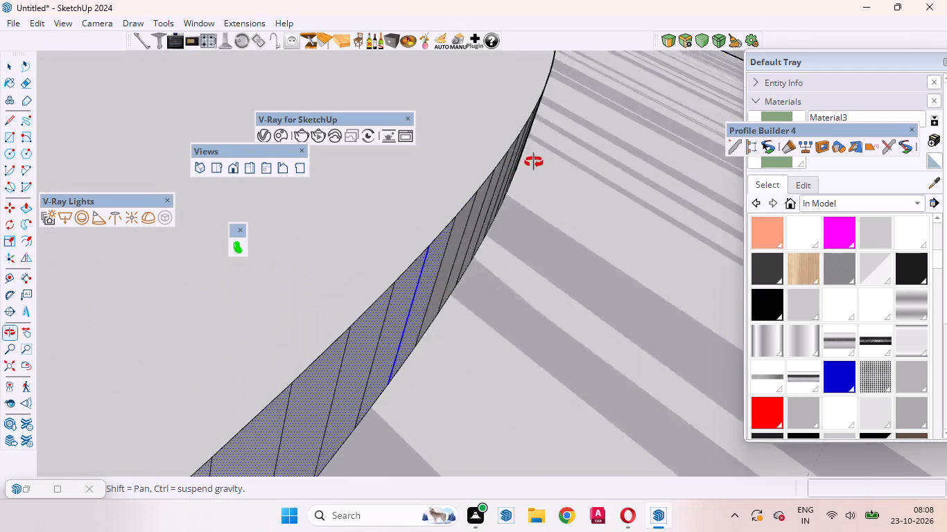
{"action": "middle_click_drag", "start_coordinate": [534, 162], "coordinate": [485, 281], "text": "ctrl"}
{"action": "scroll", "coordinate": [450, 289], "scroll_direction": "up", "scroll_amount": 1, "text": "ctrl"}
{"action": "scroll", "coordinate": [403, 301], "scroll_direction": "down", "scroll_amount": 3, "text": "ctrl"}
{"action": "left_click", "coordinate": [473, 326], "text": "ctrl"}
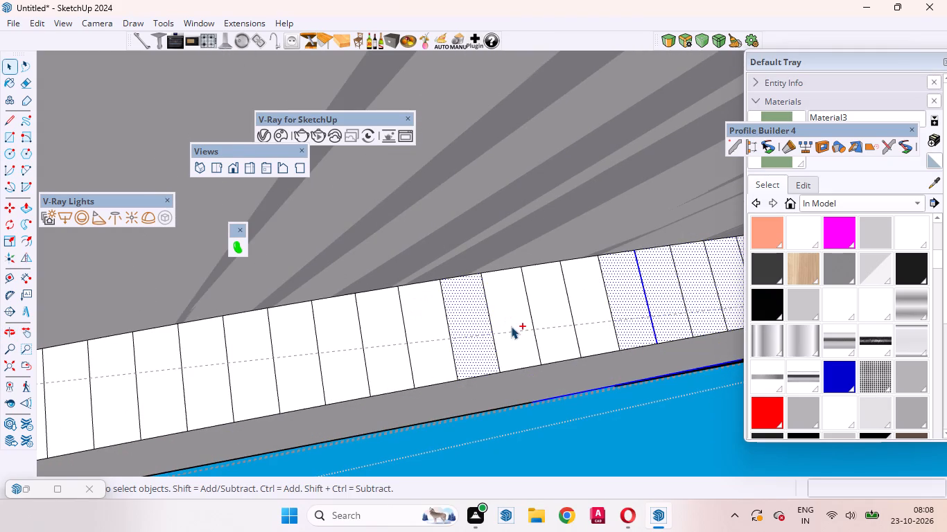
{"action": "left_click", "coordinate": [511, 326], "text": "ctrl"}
{"action": "left_click", "coordinate": [551, 317], "text": "ctrl"}
{"action": "left_click", "coordinate": [591, 316], "text": "ctrl"}
Add the next eight facets along the edge, working toward the panel's far straight end.
{"action": "left_click", "coordinate": [418, 340], "text": "ctrl"}
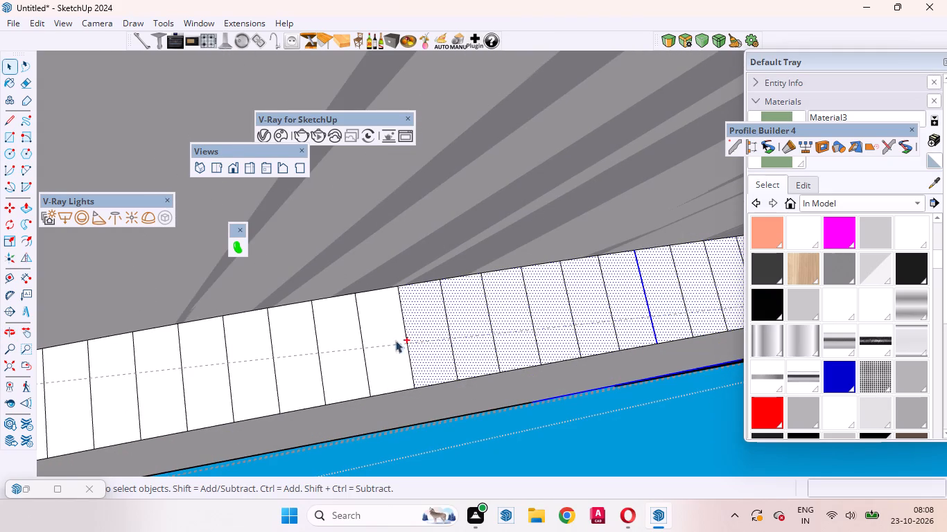
{"action": "left_click", "coordinate": [354, 340], "text": "ctrl"}
{"action": "left_click", "coordinate": [388, 343], "text": "ctrl"}
{"action": "left_click", "coordinate": [304, 346], "text": "ctrl"}
{"action": "scroll", "coordinate": [598, 308], "scroll_direction": "down", "scroll_amount": 3, "text": "ctrl"}
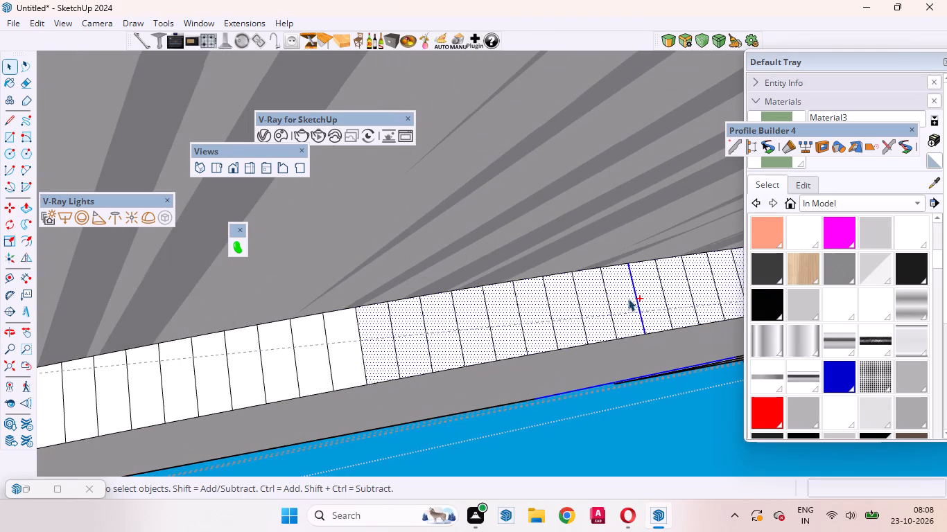
{"action": "left_click", "coordinate": [355, 357], "text": "ctrl"}
{"action": "left_click", "coordinate": [290, 360], "text": "ctrl"}
{"action": "left_click", "coordinate": [315, 362], "text": "ctrl"}
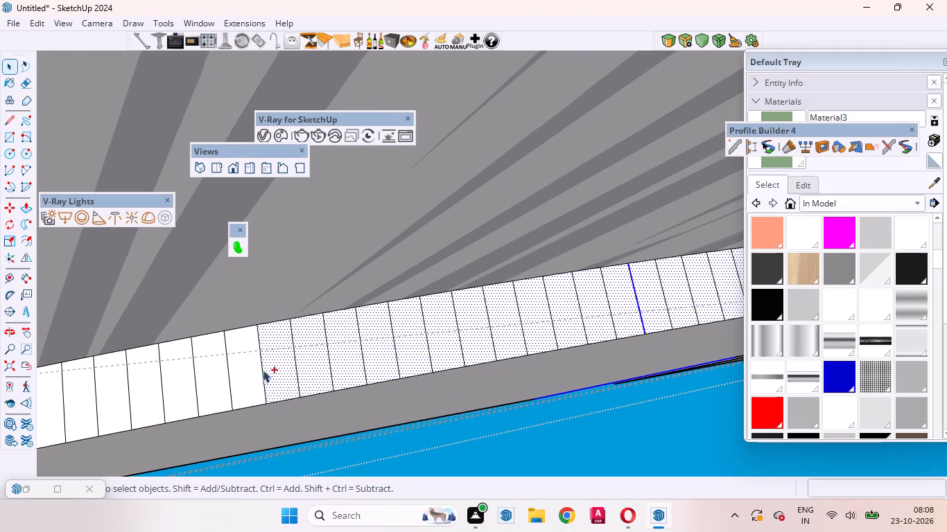
{"action": "left_click", "coordinate": [245, 370], "text": "ctrl"}
Continue the selection with the next facets of the curved edge, including the one skipped beside the selected run.
{"action": "scroll", "coordinate": [643, 342], "scroll_direction": "down", "scroll_amount": 6, "text": "ctrl"}
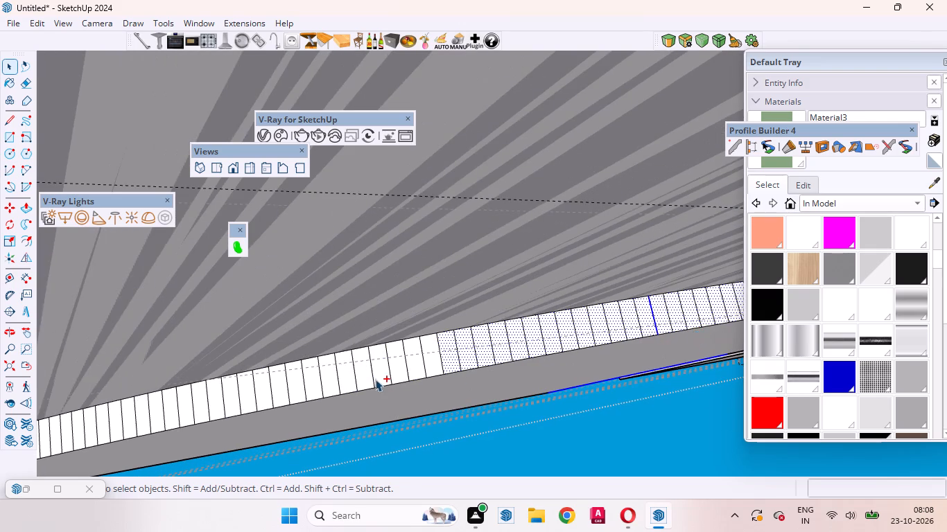
{"action": "scroll", "coordinate": [372, 379], "scroll_direction": "up", "scroll_amount": 3, "text": "ctrl"}
{"action": "left_click", "coordinate": [450, 360], "text": "ctrl"}
{"action": "left_click", "coordinate": [420, 362], "text": "ctrl"}
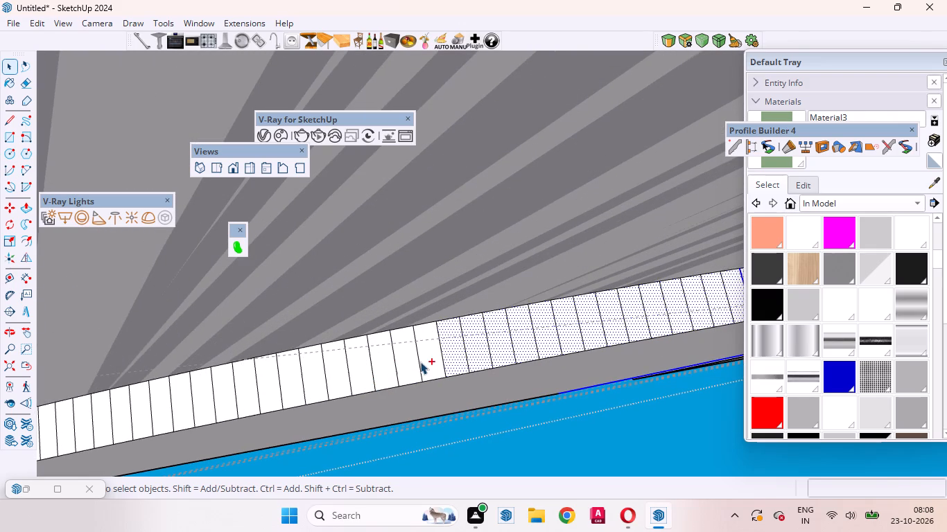
{"action": "left_click", "coordinate": [389, 360], "text": "ctrl"}
{"action": "left_click", "coordinate": [410, 353], "text": "ctrl"}
{"action": "left_click", "coordinate": [426, 357], "text": "ctrl"}
{"action": "left_click", "coordinate": [358, 366], "text": "ctrl"}
{"action": "left_click", "coordinate": [336, 372], "text": "ctrl"}
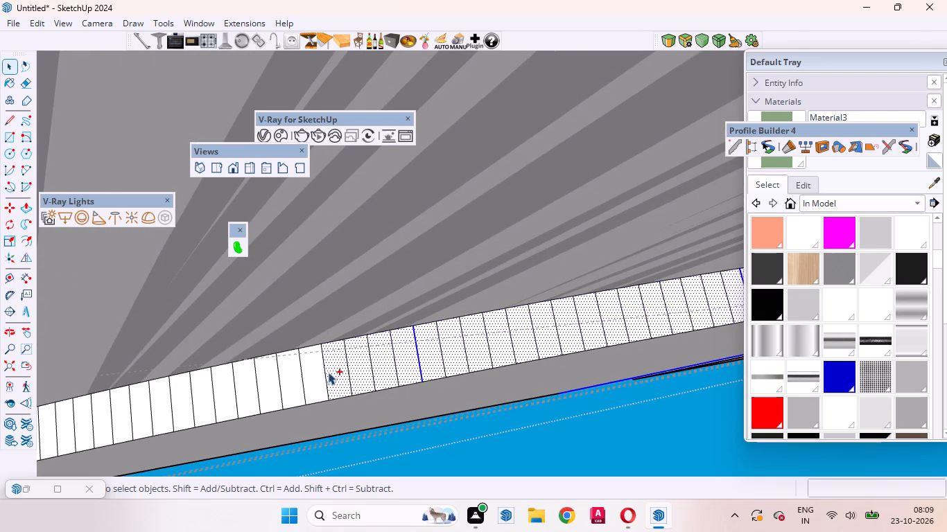
Add the following ten facets in sequence along the edge toward the straight end.
{"action": "left_click", "coordinate": [320, 372], "text": "ctrl"}
{"action": "left_click", "coordinate": [296, 373], "text": "ctrl"}
{"action": "left_click", "coordinate": [275, 376], "text": "ctrl"}
{"action": "left_click", "coordinate": [249, 380], "text": "ctrl"}
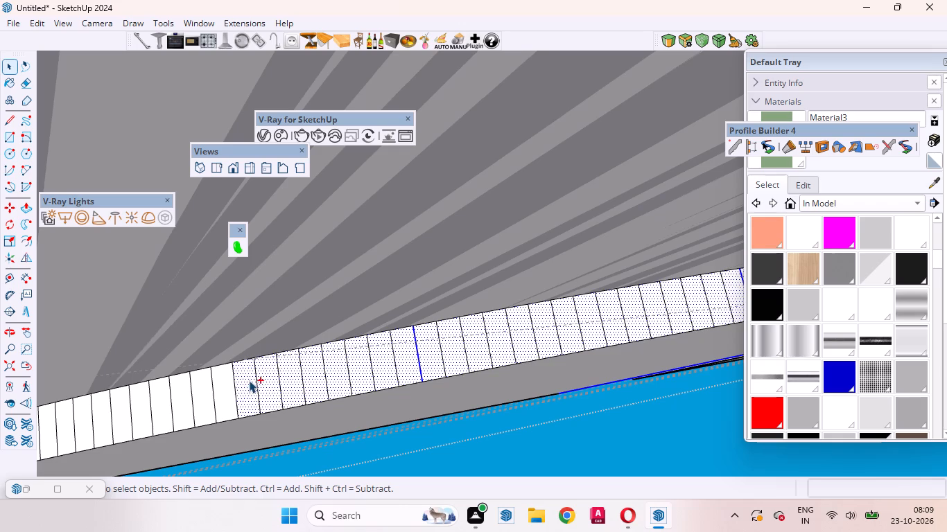
{"action": "left_click", "coordinate": [229, 387], "text": "ctrl"}
{"action": "left_click", "coordinate": [210, 390], "text": "ctrl"}
{"action": "left_click", "coordinate": [180, 395], "text": "ctrl"}
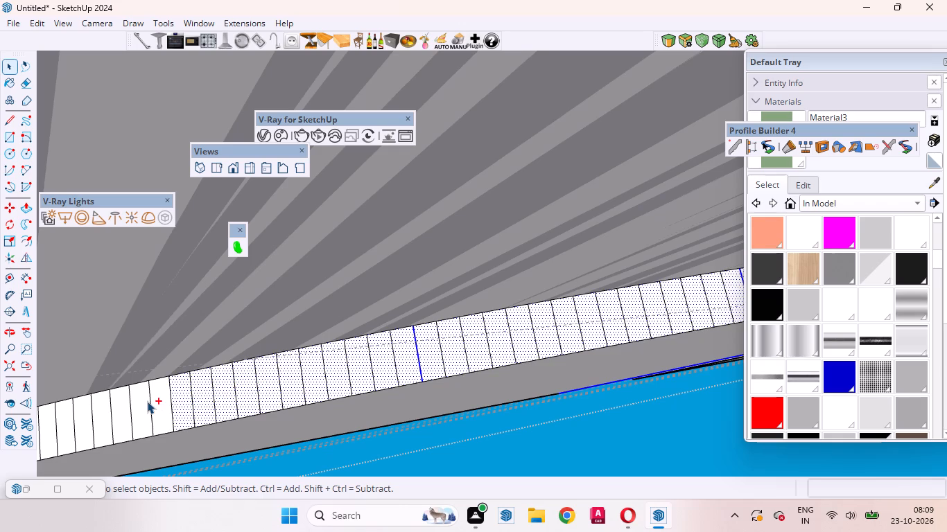
{"action": "left_click", "coordinate": [147, 401], "text": "ctrl"}
{"action": "left_click", "coordinate": [157, 401], "text": "ctrl"}
{"action": "left_click", "coordinate": [123, 412], "text": "ctrl"}
Select a run of fourteen facets in the middle of the remaining curve, working back toward the selected stretch.
{"action": "scroll", "coordinate": [464, 369], "scroll_direction": "down", "scroll_amount": 1, "text": "ctrl"}
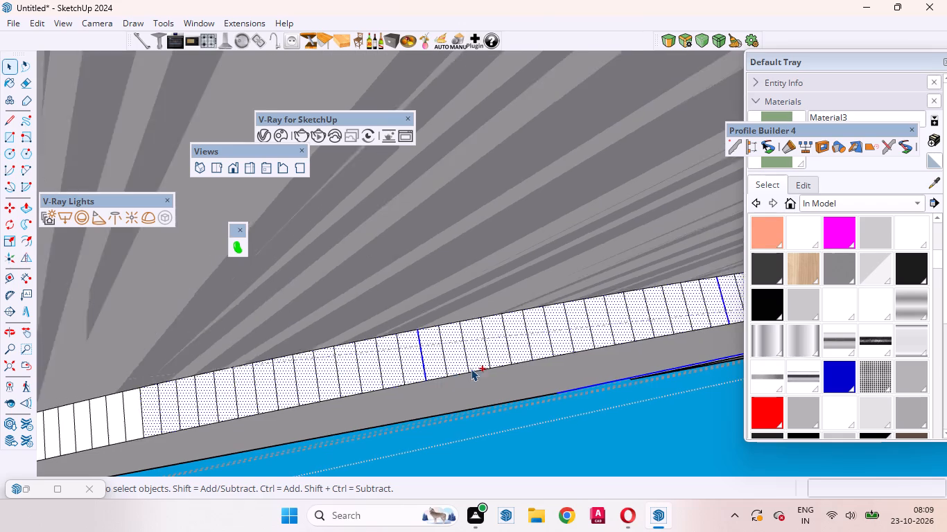
{"action": "scroll", "coordinate": [471, 369], "scroll_direction": "down", "scroll_amount": 4, "text": "ctrl"}
{"action": "scroll", "coordinate": [551, 358], "scroll_direction": "down", "scroll_amount": 5, "text": "ctrl"}
{"action": "scroll", "coordinate": [167, 474], "scroll_direction": "up", "scroll_amount": 3, "text": "ctrl"}
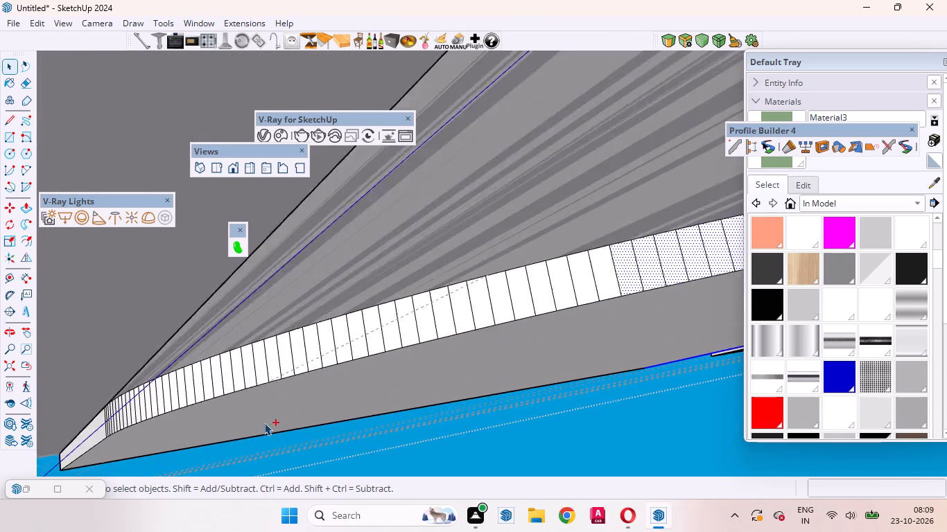
{"action": "scroll", "coordinate": [264, 423], "scroll_direction": "up", "scroll_amount": 2, "text": "ctrl"}
{"action": "left_click", "coordinate": [297, 326], "text": "ctrl"}
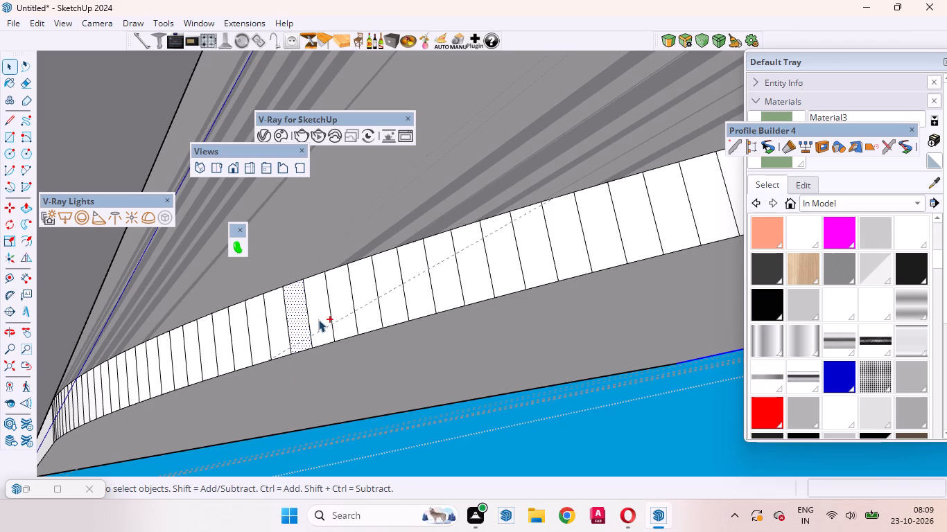
{"action": "left_click", "coordinate": [318, 319], "text": "ctrl"}
{"action": "left_click", "coordinate": [337, 315], "text": "ctrl"}
{"action": "left_click", "coordinate": [358, 306], "text": "ctrl"}
{"action": "left_click", "coordinate": [392, 299], "text": "ctrl"}
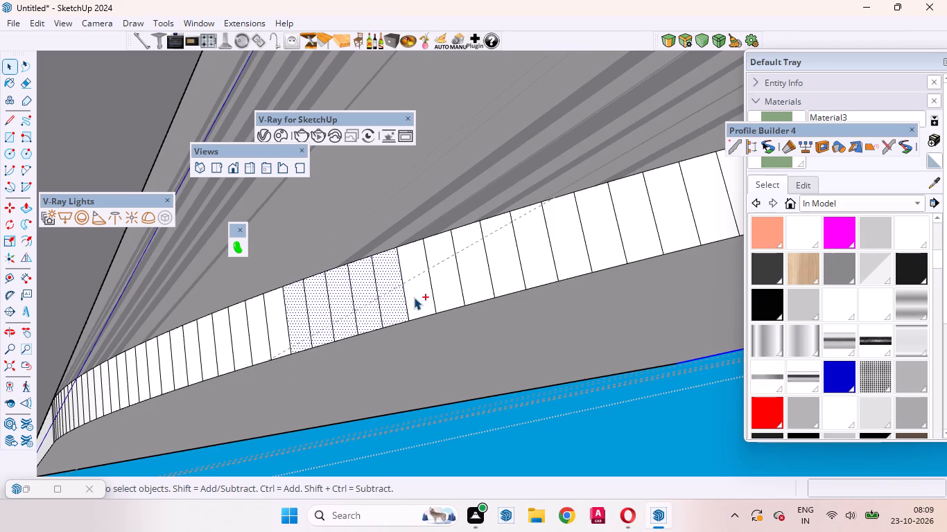
{"action": "left_click", "coordinate": [416, 296], "text": "ctrl"}
{"action": "left_click", "coordinate": [446, 289], "text": "ctrl"}
{"action": "left_click", "coordinate": [471, 277], "text": "ctrl"}
{"action": "left_click", "coordinate": [501, 269], "text": "ctrl"}
{"action": "left_click", "coordinate": [535, 260], "text": "ctrl"}
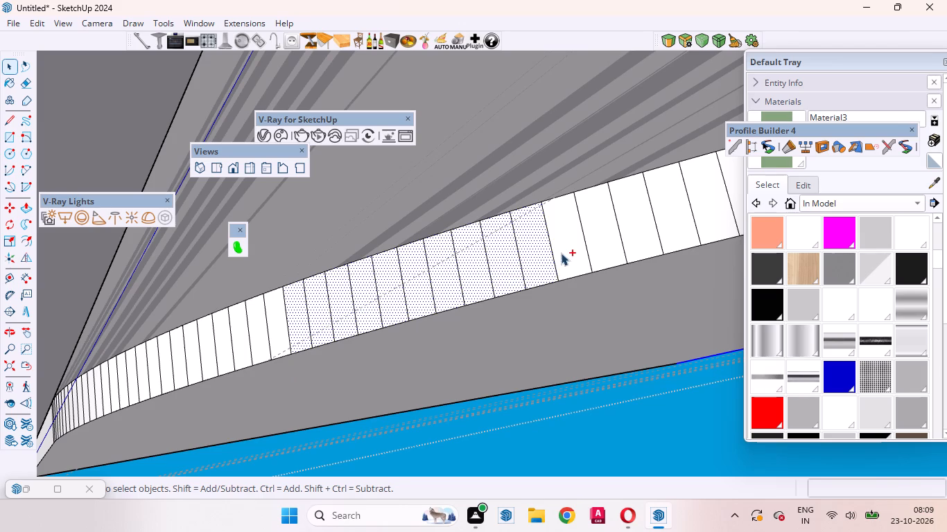
{"action": "left_click", "coordinate": [561, 253], "text": "ctrl"}
{"action": "left_click", "coordinate": [593, 242], "text": "ctrl"}
{"action": "left_click", "coordinate": [634, 231], "text": "ctrl"}
{"action": "left_click", "coordinate": [680, 219], "text": "ctrl"}
Add the four unselected facets between the new run and the earlier selection so the two join.
{"action": "scroll", "coordinate": [169, 325], "scroll_direction": "down", "scroll_amount": 2, "text": "ctrl"}
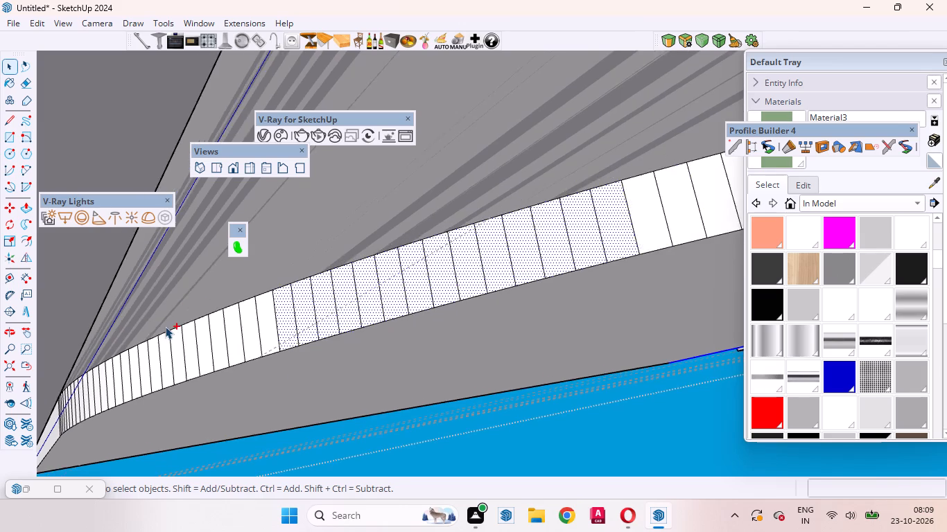
{"action": "scroll", "coordinate": [165, 326], "scroll_direction": "down", "scroll_amount": 2, "text": "ctrl"}
{"action": "left_click", "coordinate": [503, 246], "text": "ctrl"}
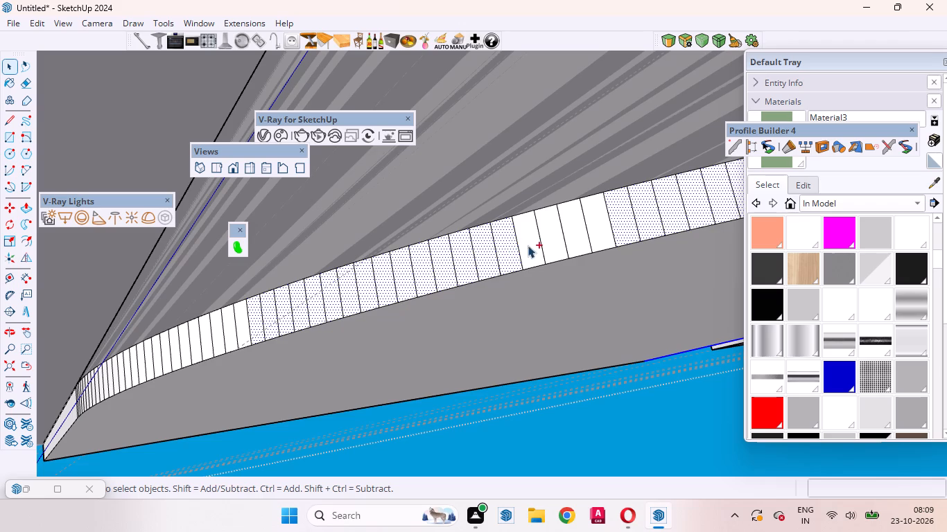
{"action": "left_click", "coordinate": [528, 245], "text": "ctrl"}
{"action": "left_click", "coordinate": [547, 243], "text": "ctrl"}
{"action": "left_click", "coordinate": [574, 236], "text": "ctrl"}
{"action": "left_click", "coordinate": [600, 228], "text": "ctrl"}
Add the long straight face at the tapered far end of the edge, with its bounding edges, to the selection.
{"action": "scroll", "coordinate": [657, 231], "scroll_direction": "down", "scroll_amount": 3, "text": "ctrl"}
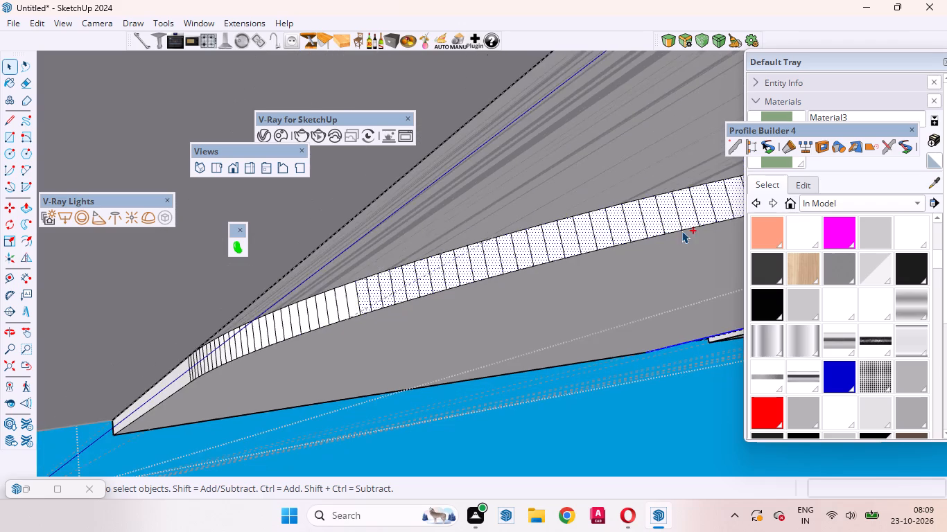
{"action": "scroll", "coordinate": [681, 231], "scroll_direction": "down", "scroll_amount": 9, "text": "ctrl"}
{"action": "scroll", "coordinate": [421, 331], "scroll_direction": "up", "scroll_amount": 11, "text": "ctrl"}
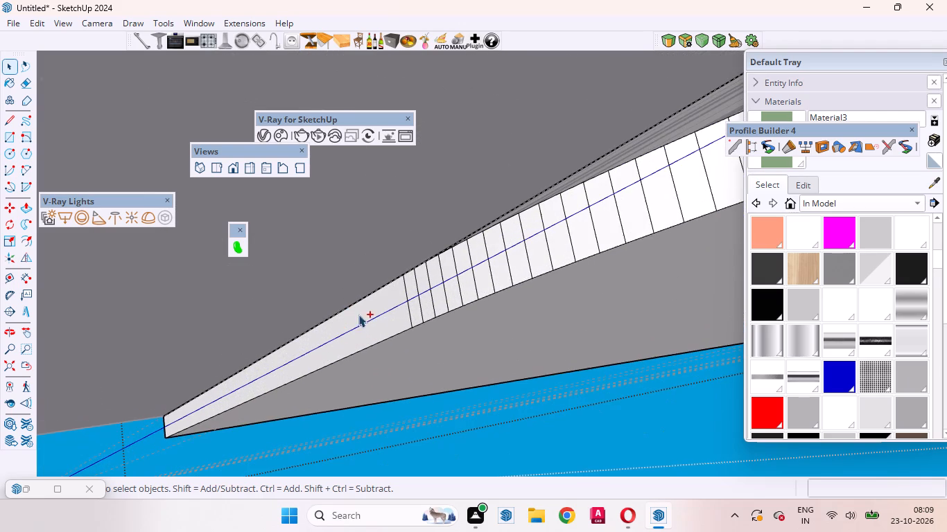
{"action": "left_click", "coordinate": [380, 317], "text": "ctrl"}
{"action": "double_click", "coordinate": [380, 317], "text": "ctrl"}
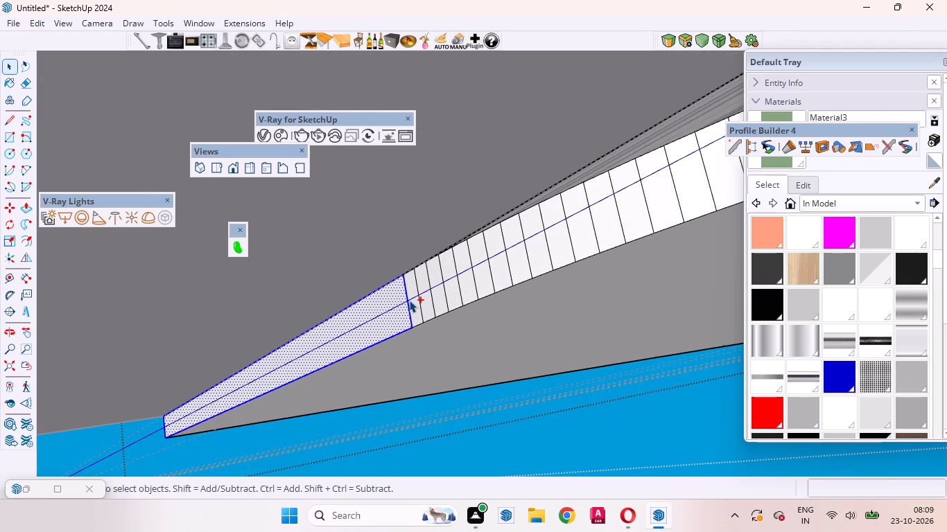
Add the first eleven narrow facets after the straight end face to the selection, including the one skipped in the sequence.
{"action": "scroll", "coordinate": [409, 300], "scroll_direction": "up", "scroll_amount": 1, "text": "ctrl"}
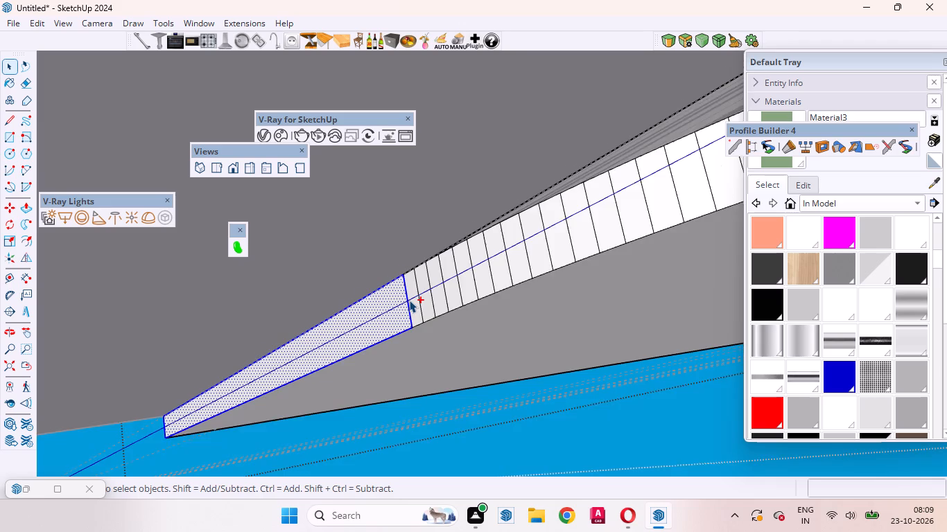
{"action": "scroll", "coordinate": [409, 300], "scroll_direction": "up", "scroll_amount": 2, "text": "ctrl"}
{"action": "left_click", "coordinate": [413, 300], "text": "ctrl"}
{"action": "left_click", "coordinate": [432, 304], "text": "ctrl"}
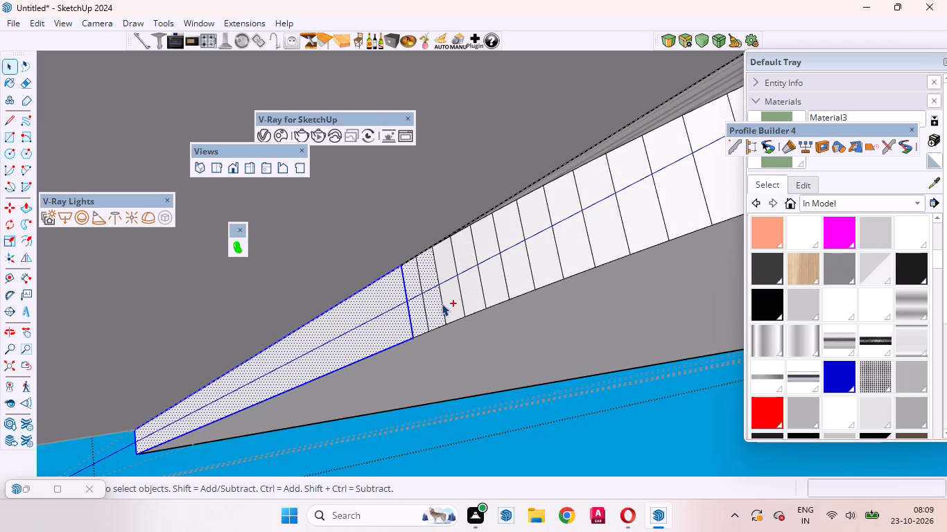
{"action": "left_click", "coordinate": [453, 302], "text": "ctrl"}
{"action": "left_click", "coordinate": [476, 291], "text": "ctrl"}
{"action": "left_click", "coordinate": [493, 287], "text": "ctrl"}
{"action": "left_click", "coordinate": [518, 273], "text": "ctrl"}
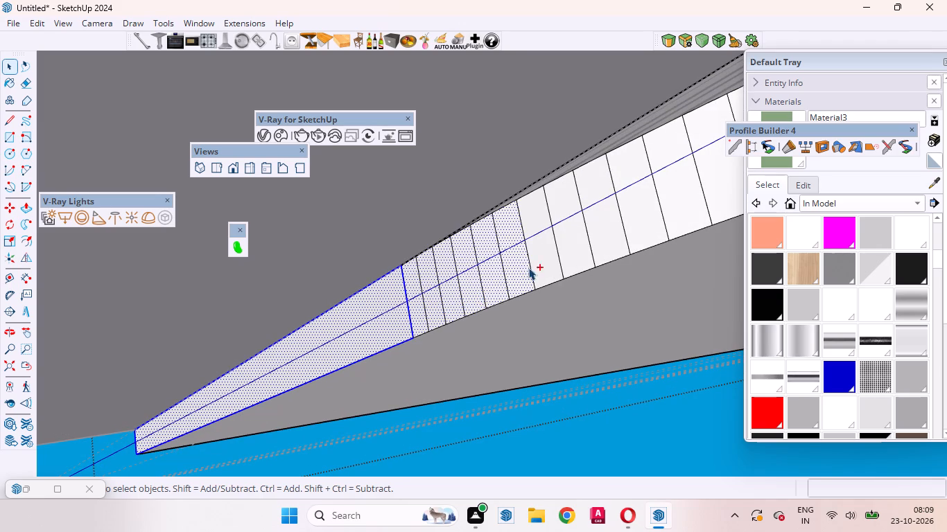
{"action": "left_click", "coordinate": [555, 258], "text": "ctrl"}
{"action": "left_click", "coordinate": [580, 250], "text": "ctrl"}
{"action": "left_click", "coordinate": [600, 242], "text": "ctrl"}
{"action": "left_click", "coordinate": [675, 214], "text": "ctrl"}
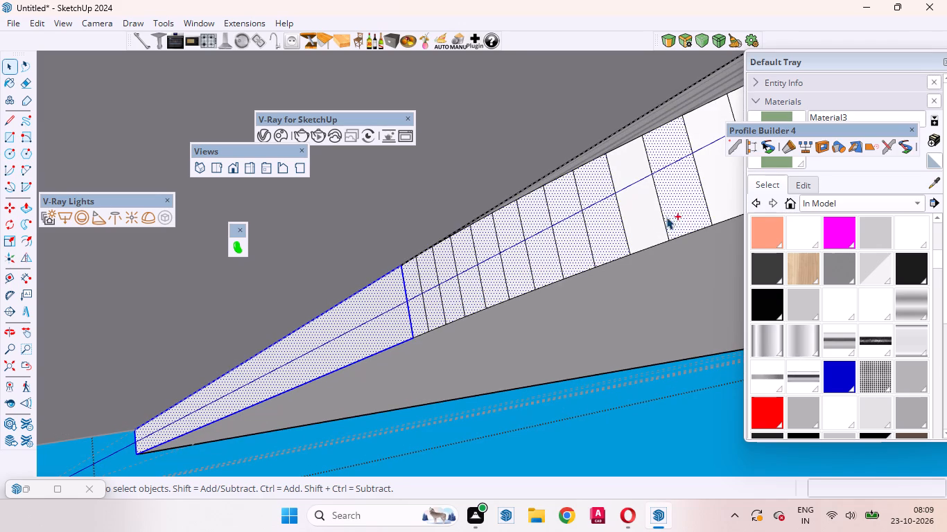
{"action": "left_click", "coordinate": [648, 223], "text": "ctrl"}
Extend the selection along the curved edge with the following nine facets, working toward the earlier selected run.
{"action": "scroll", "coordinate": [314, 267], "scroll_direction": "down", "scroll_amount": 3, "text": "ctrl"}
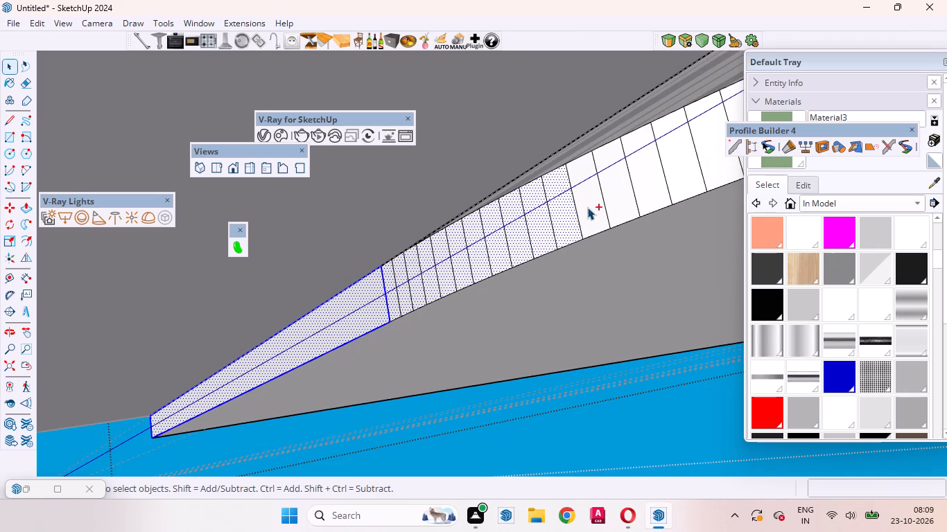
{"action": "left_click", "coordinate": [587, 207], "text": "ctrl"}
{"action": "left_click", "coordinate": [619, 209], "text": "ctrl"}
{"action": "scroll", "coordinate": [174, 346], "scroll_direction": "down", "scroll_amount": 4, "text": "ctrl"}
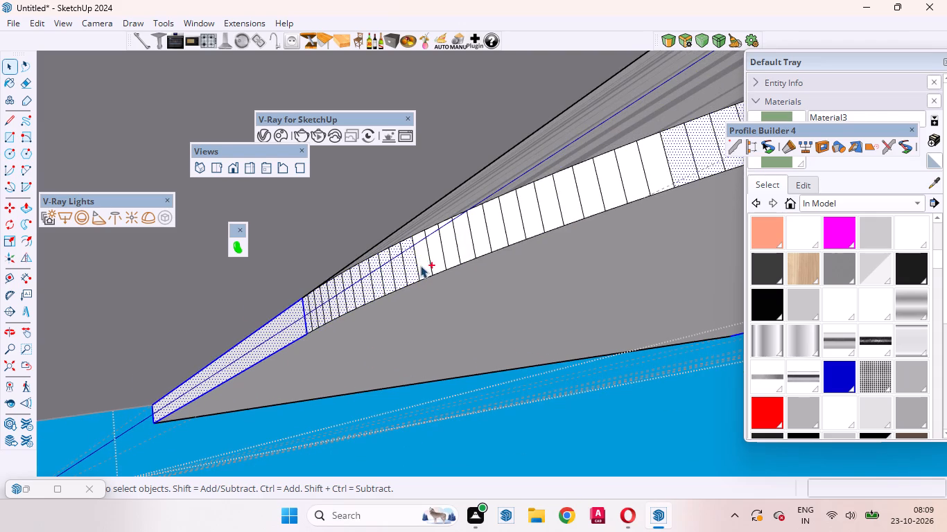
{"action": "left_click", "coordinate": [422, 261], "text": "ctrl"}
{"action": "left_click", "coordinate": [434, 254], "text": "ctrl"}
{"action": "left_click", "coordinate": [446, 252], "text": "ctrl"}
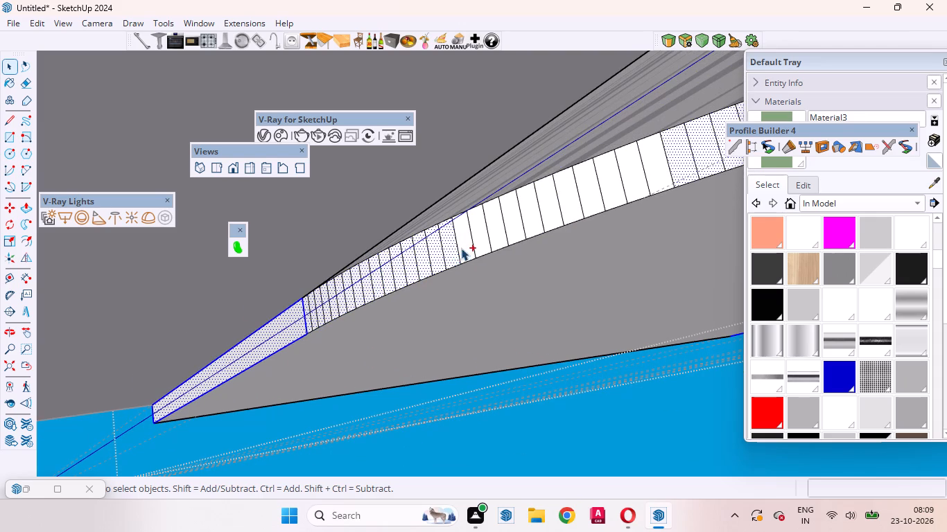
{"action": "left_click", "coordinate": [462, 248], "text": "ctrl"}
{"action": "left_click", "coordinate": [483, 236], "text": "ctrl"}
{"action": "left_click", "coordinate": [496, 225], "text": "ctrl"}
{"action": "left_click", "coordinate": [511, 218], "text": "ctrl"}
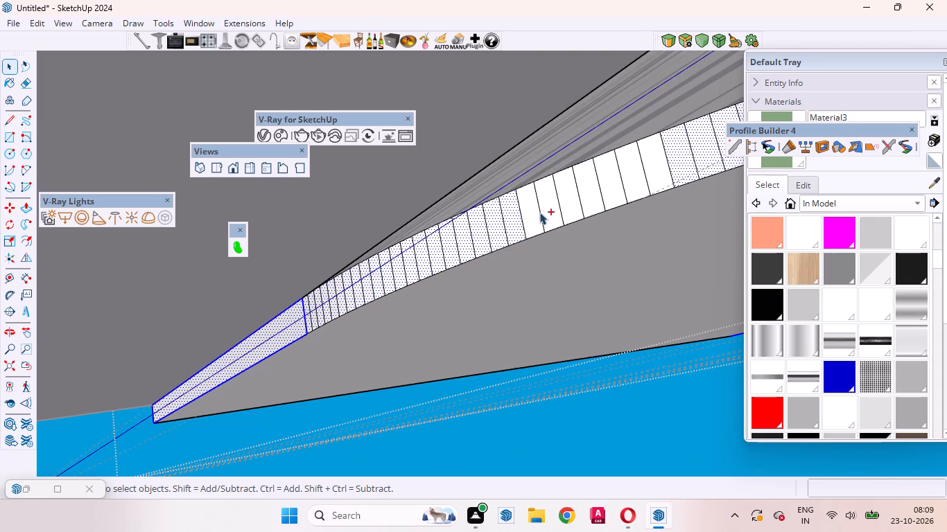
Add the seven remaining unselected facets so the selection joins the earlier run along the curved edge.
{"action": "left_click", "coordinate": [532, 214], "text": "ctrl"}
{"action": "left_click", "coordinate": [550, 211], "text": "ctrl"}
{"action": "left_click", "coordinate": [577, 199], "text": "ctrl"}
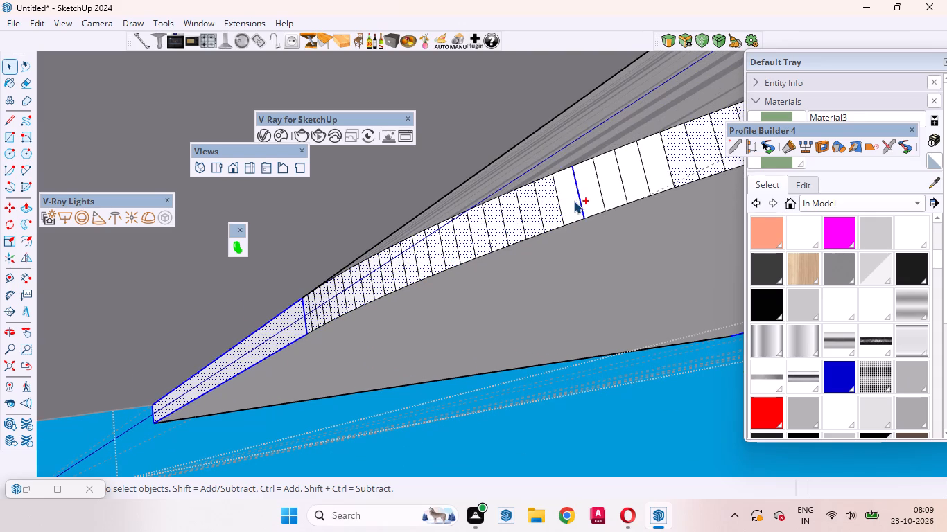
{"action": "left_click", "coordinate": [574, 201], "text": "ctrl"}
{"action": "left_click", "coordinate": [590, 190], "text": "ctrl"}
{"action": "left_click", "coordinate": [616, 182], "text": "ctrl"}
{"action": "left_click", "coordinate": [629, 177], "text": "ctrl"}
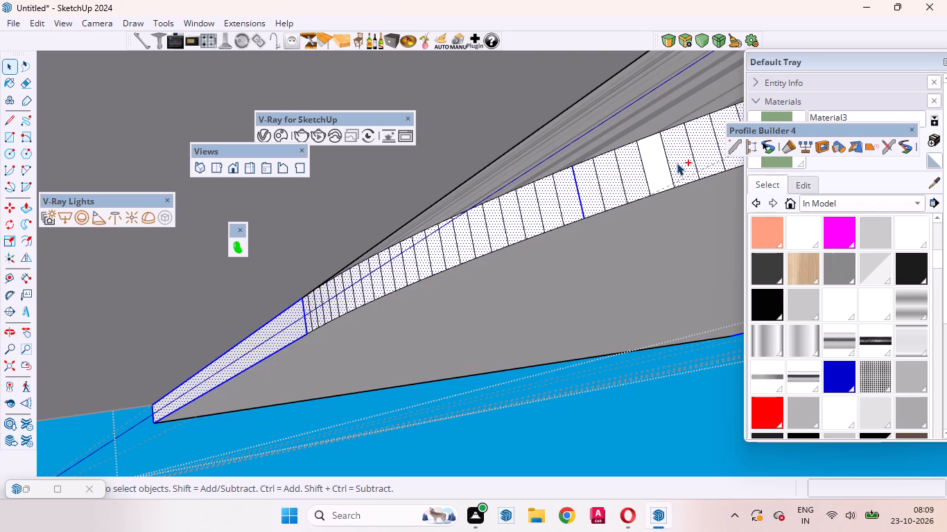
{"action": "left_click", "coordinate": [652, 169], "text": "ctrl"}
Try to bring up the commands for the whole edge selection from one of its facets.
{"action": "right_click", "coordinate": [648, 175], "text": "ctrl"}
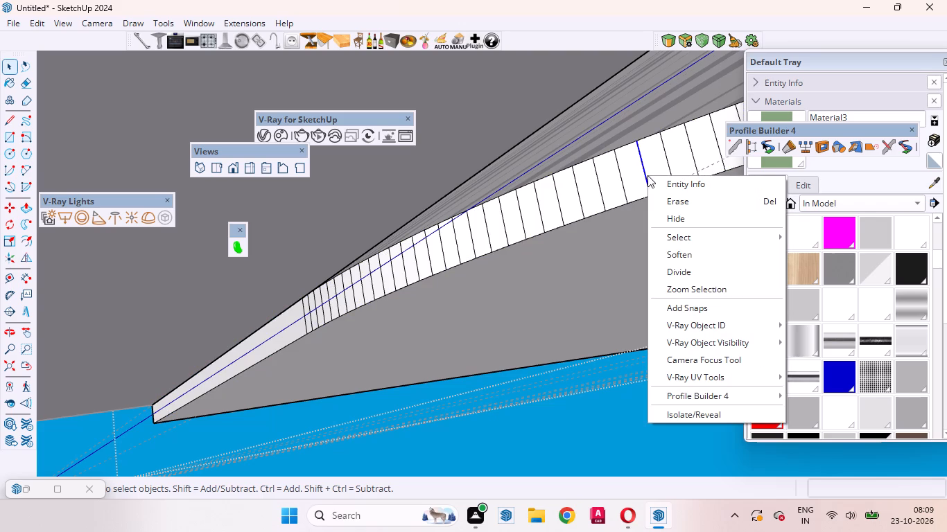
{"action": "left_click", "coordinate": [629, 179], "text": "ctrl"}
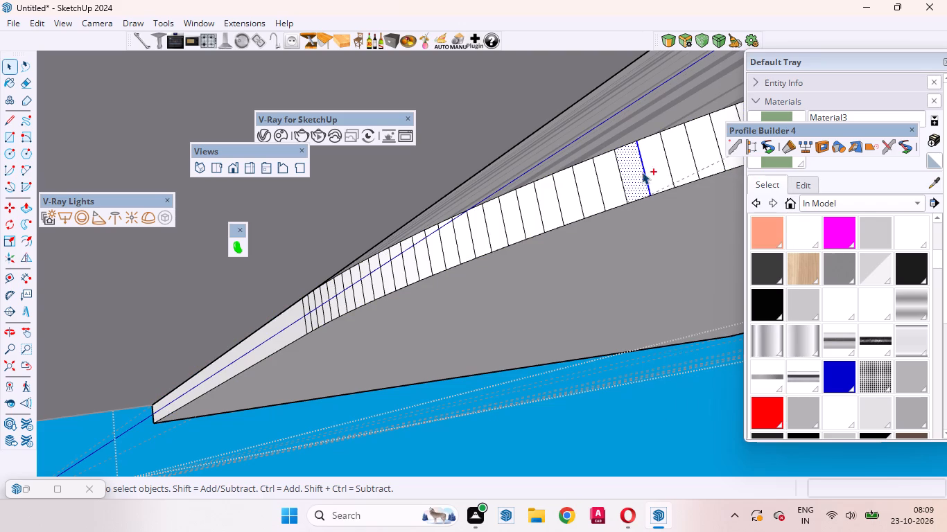
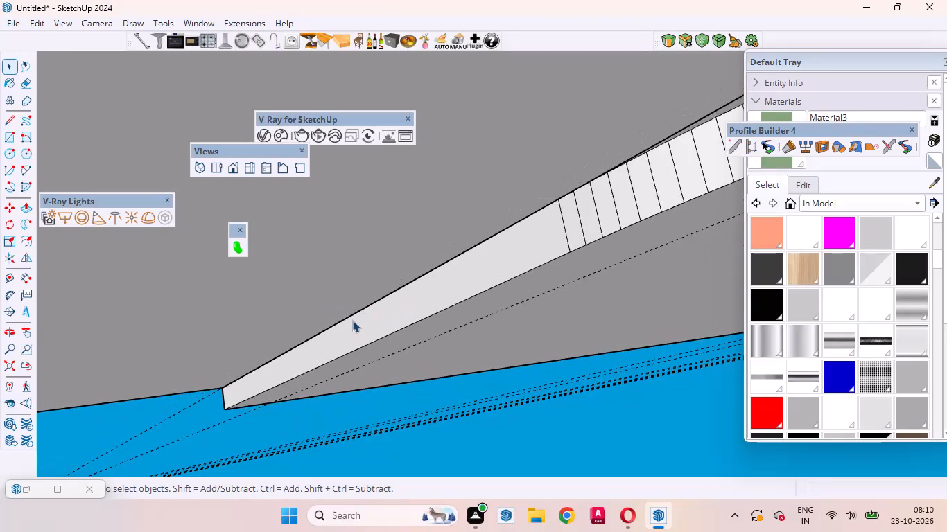
Restart the edge selection with the long straight end face and the first five narrow facets beside it.
{"action": "double_click", "coordinate": [478, 270], "text": "ctrl"}
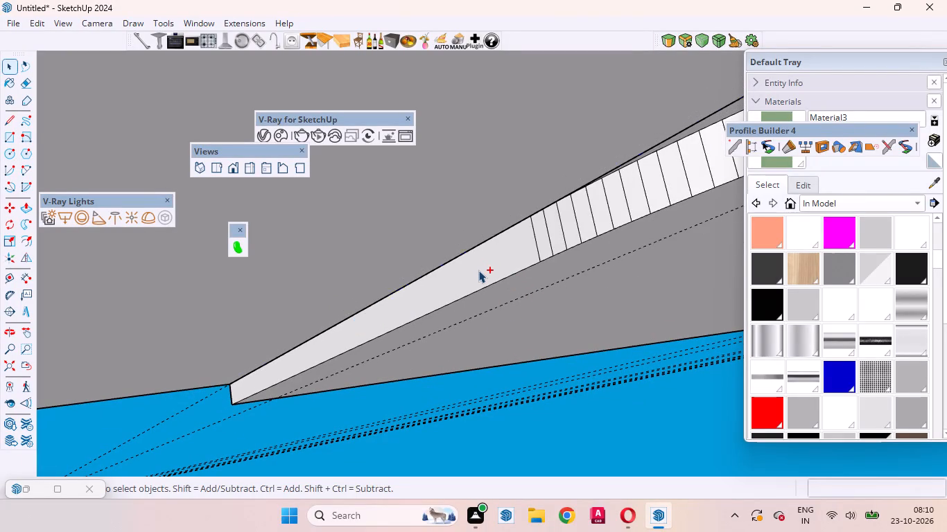
{"action": "left_click", "coordinate": [496, 264], "text": "ctrl"}
{"action": "double_click", "coordinate": [496, 264], "text": "ctrl"}
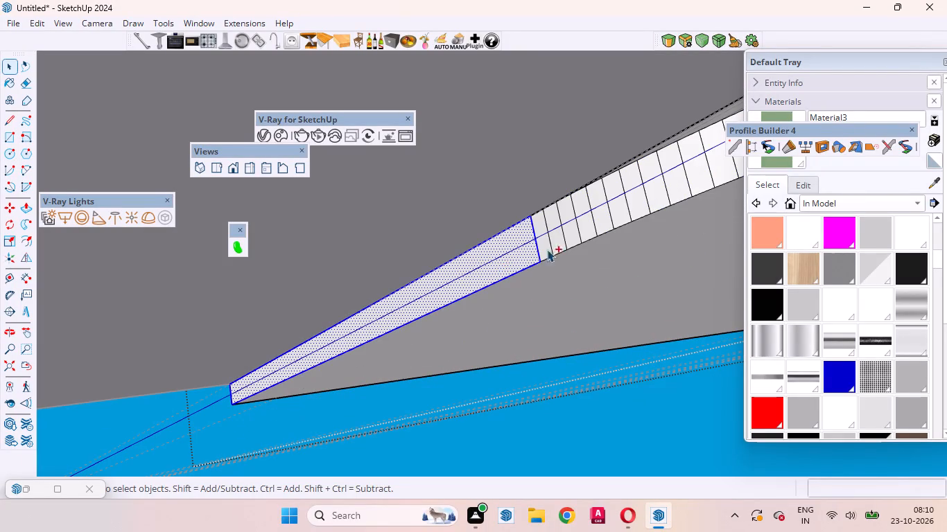
{"action": "scroll", "coordinate": [543, 245], "scroll_direction": "up", "scroll_amount": 4, "text": "ctrl"}
{"action": "left_click", "coordinate": [543, 244], "text": "ctrl"}
{"action": "left_click", "coordinate": [562, 236], "text": "ctrl"}
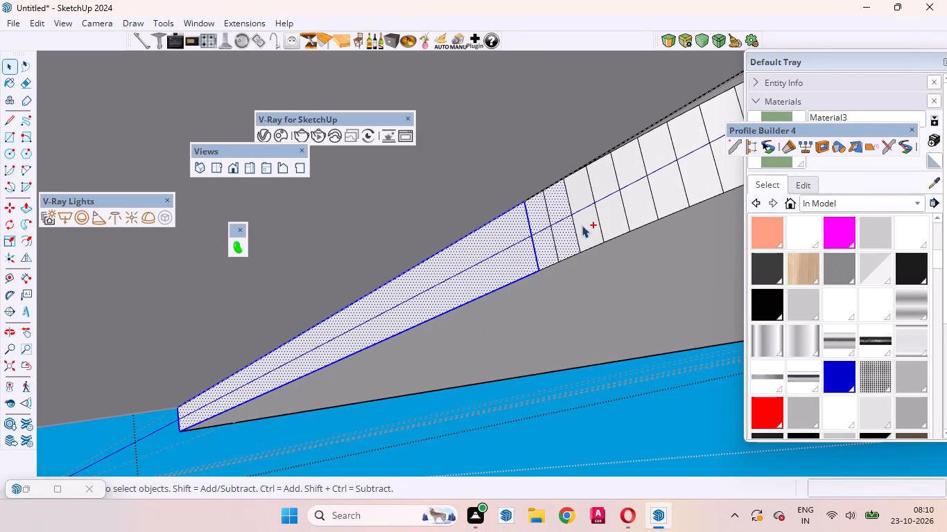
{"action": "left_click", "coordinate": [592, 222], "text": "ctrl"}
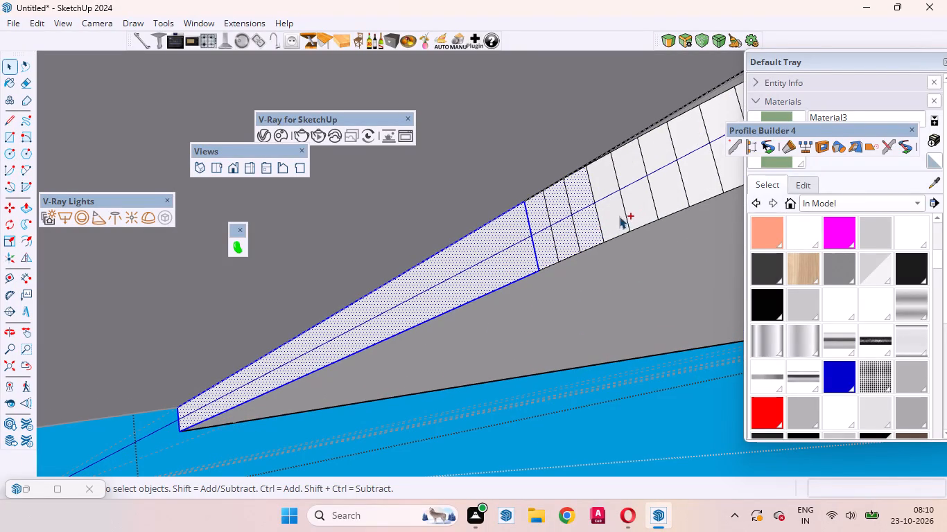
{"action": "left_click", "coordinate": [619, 216], "text": "ctrl"}
{"action": "left_click", "coordinate": [637, 208], "text": "ctrl"}
Extend the selection along the curve with the next six facets, filling the gap between the two selected runs.
{"action": "scroll", "coordinate": [384, 257], "scroll_direction": "down", "scroll_amount": 10, "text": "ctrl"}
{"action": "scroll", "coordinate": [466, 231], "scroll_direction": "up", "scroll_amount": 5, "text": "ctrl"}
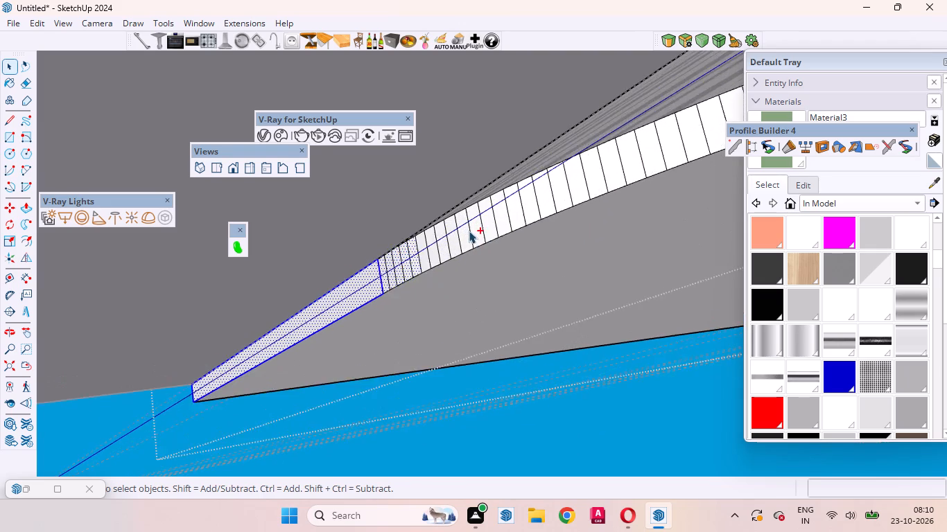
{"action": "scroll", "coordinate": [469, 231], "scroll_direction": "up", "scroll_amount": 3, "text": "ctrl"}
{"action": "left_click", "coordinate": [467, 237], "text": "ctrl"}
{"action": "left_click", "coordinate": [482, 235], "text": "ctrl"}
{"action": "left_click", "coordinate": [452, 249], "text": "ctrl"}
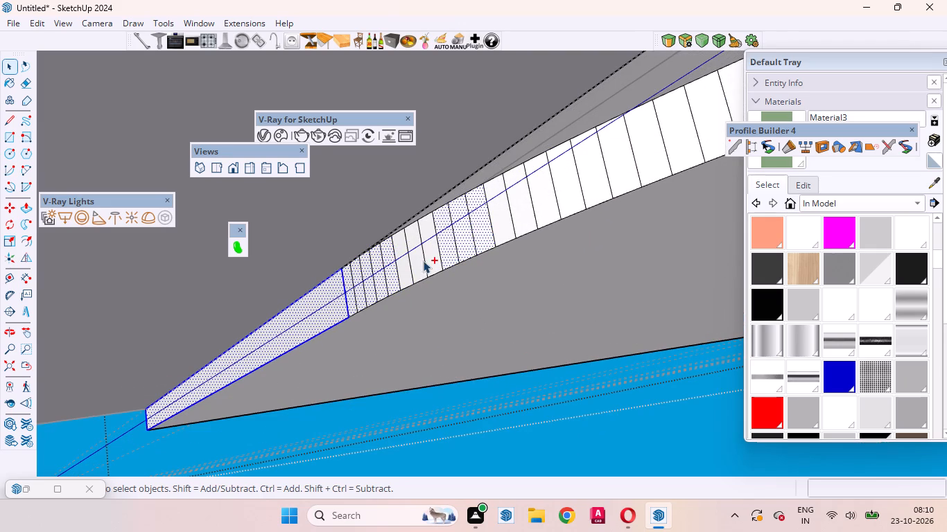
{"action": "left_click", "coordinate": [433, 253], "text": "ctrl"}
{"action": "left_click", "coordinate": [419, 261], "text": "ctrl"}
{"action": "left_click", "coordinate": [406, 265], "text": "ctrl"}
Add the following seven facets to the run that starts at the straight end face.
{"action": "left_click", "coordinate": [501, 226], "text": "ctrl"}
{"action": "left_click", "coordinate": [523, 211], "text": "ctrl"}
{"action": "left_click", "coordinate": [544, 203], "text": "ctrl"}
{"action": "left_click", "coordinate": [582, 186], "text": "ctrl"}
{"action": "left_click", "coordinate": [573, 189], "text": "ctrl"}
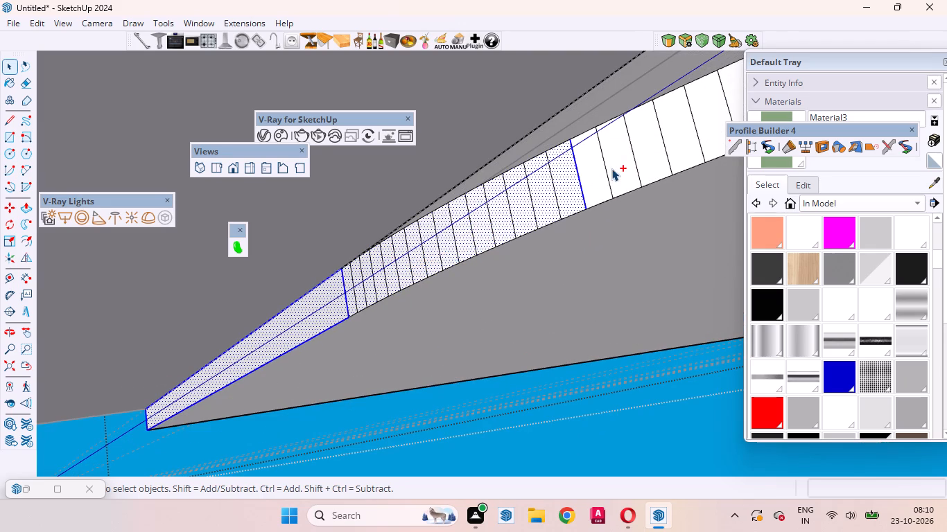
{"action": "left_click", "coordinate": [611, 168], "text": "ctrl"}
{"action": "left_click", "coordinate": [591, 179], "text": "ctrl"}
{"action": "left_click", "coordinate": [650, 157], "text": "ctrl"}
Start a second run in the selection with eight adjoining facets from the closely spaced lines near the arch's crown.
{"action": "scroll", "coordinate": [376, 298], "scroll_direction": "down", "scroll_amount": 7, "text": "ctrl"}
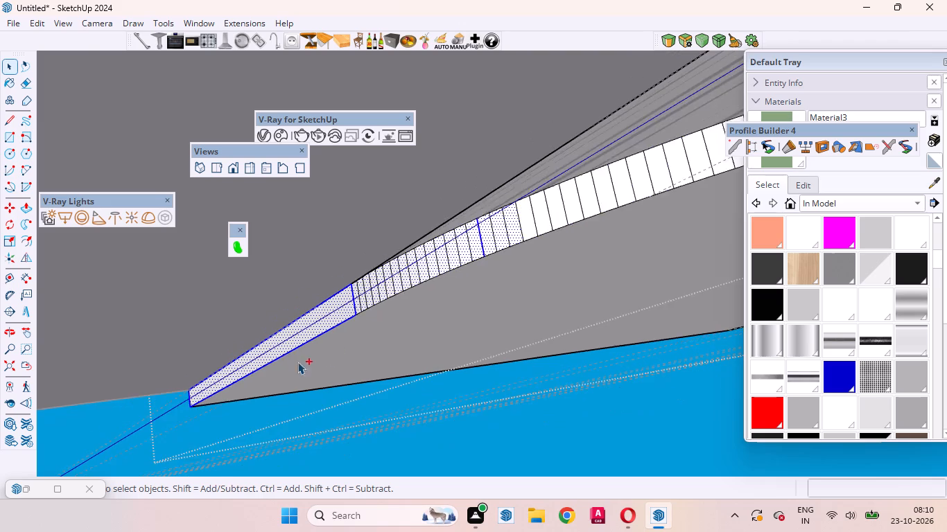
{"action": "scroll", "coordinate": [297, 362], "scroll_direction": "down", "scroll_amount": 8, "text": "ctrl"}
{"action": "scroll", "coordinate": [724, 276], "scroll_direction": "up", "scroll_amount": 4, "text": "ctrl"}
{"action": "scroll", "coordinate": [657, 265], "scroll_direction": "up", "scroll_amount": 4, "text": "ctrl"}
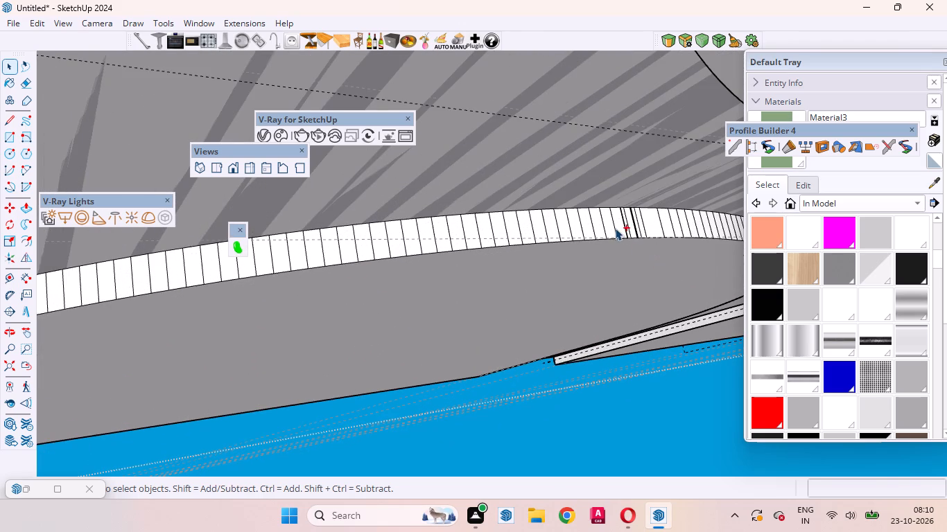
{"action": "left_click", "coordinate": [618, 224], "text": "ctrl"}
{"action": "left_click", "coordinate": [609, 227], "text": "ctrl"}
{"action": "left_click", "coordinate": [598, 231], "text": "ctrl"}
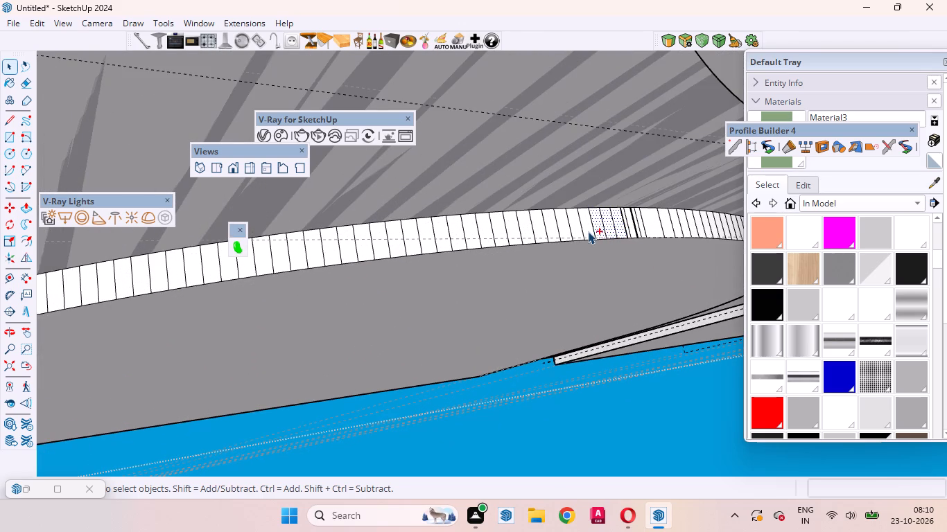
{"action": "left_click", "coordinate": [588, 231], "text": "ctrl"}
{"action": "left_click", "coordinate": [578, 231], "text": "ctrl"}
{"action": "left_click", "coordinate": [574, 231], "text": "ctrl"}
{"action": "left_click", "coordinate": [560, 231], "text": "ctrl"}
{"action": "left_click", "coordinate": [551, 231], "text": "ctrl"}
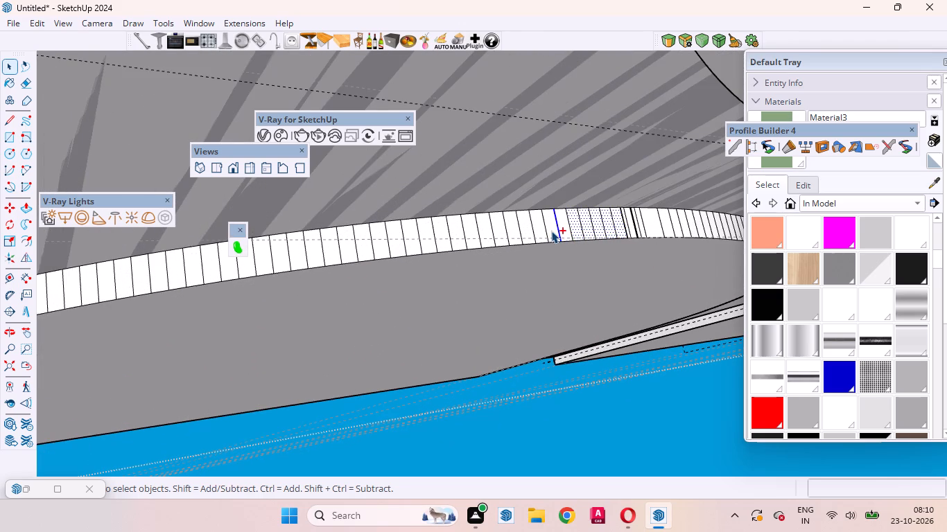
{"action": "left_click", "coordinate": [541, 229], "text": "ctrl"}
{"action": "left_click", "coordinate": [563, 224], "text": "ctrl"}
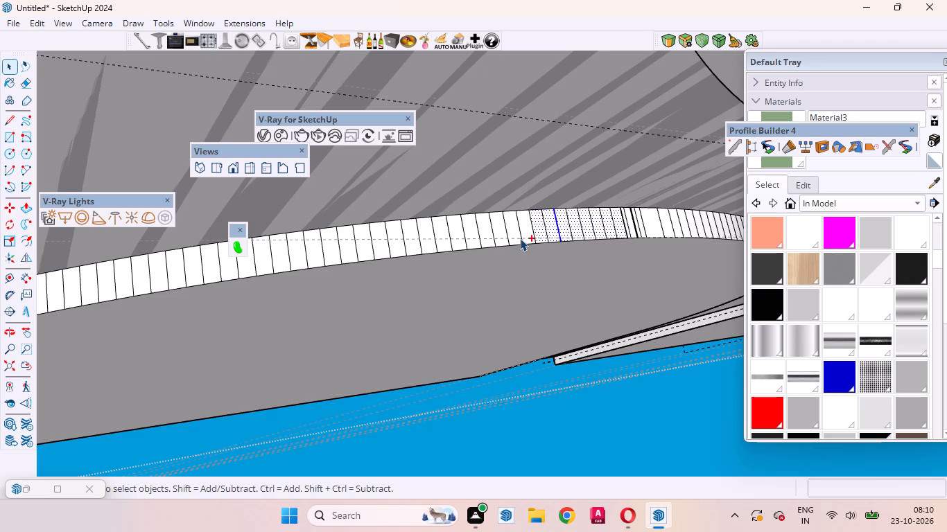
Extend the crown run with the next twelve facets, working toward the straight end face.
{"action": "left_click", "coordinate": [526, 228], "text": "ctrl"}
{"action": "left_click", "coordinate": [516, 229], "text": "ctrl"}
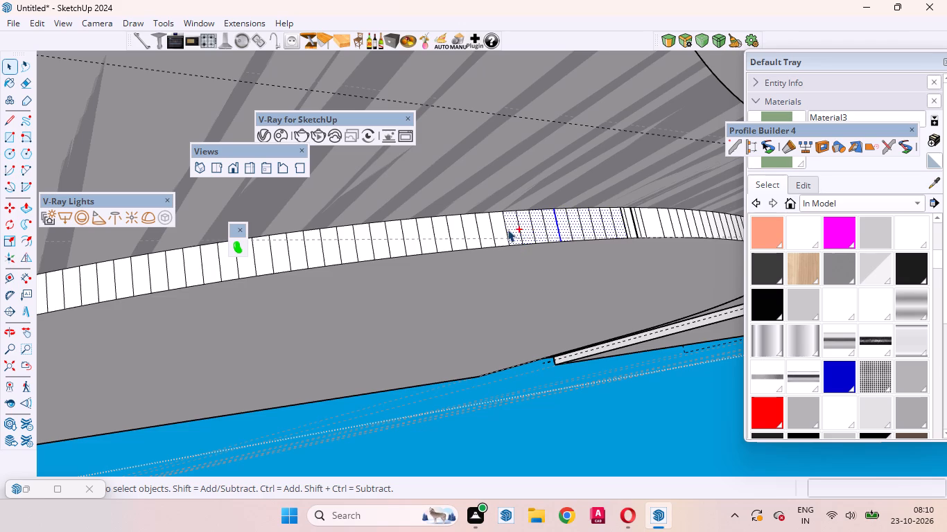
{"action": "left_click", "coordinate": [502, 229], "text": "ctrl"}
{"action": "left_click", "coordinate": [484, 232], "text": "ctrl"}
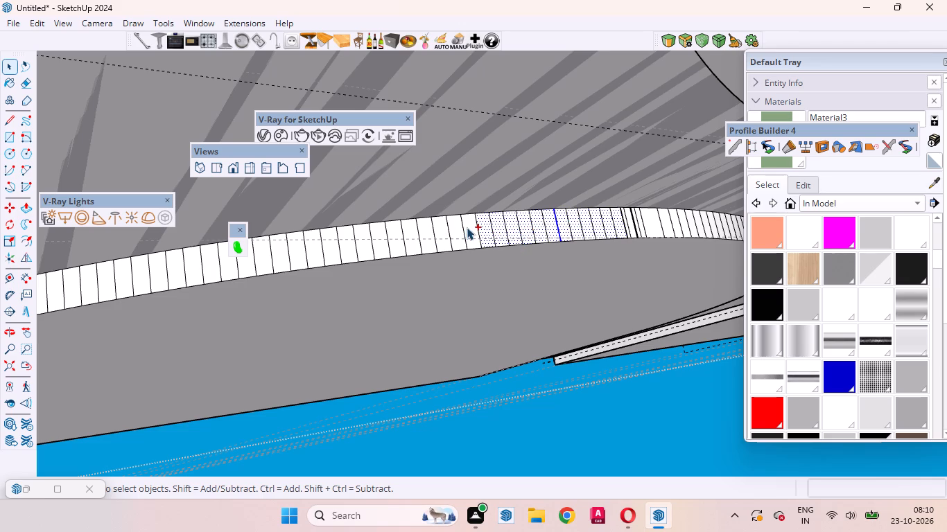
{"action": "left_click", "coordinate": [467, 227], "text": "ctrl"}
{"action": "left_click", "coordinate": [460, 233], "text": "ctrl"}
{"action": "left_click", "coordinate": [443, 235], "text": "ctrl"}
{"action": "scroll", "coordinate": [414, 285], "scroll_direction": "up", "scroll_amount": 7, "text": "ctrl"}
{"action": "left_click", "coordinate": [455, 213], "text": "ctrl"}
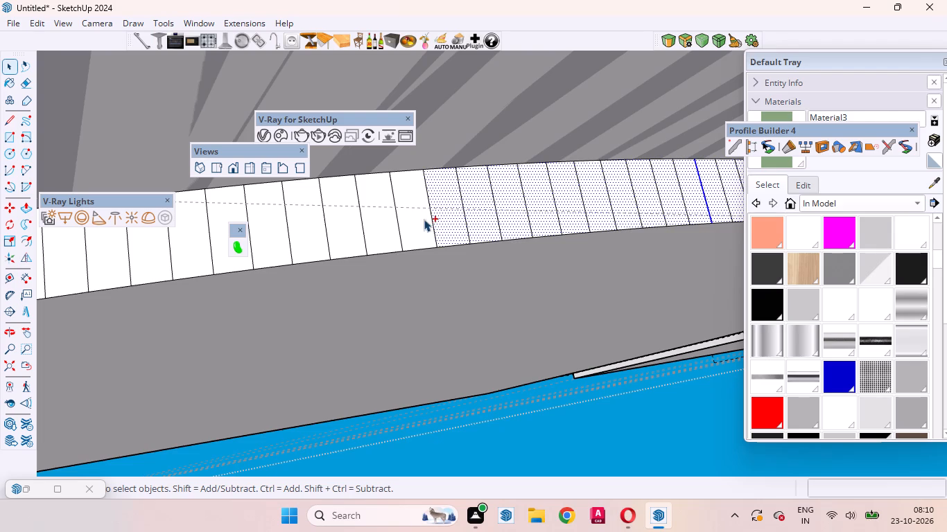
{"action": "left_click", "coordinate": [421, 220], "text": "ctrl"}
{"action": "left_click", "coordinate": [391, 227], "text": "ctrl"}
{"action": "left_click", "coordinate": [337, 229], "text": "ctrl"}
{"action": "left_click", "coordinate": [300, 237], "text": "ctrl"}
{"action": "left_click", "coordinate": [279, 241], "text": "ctrl"}
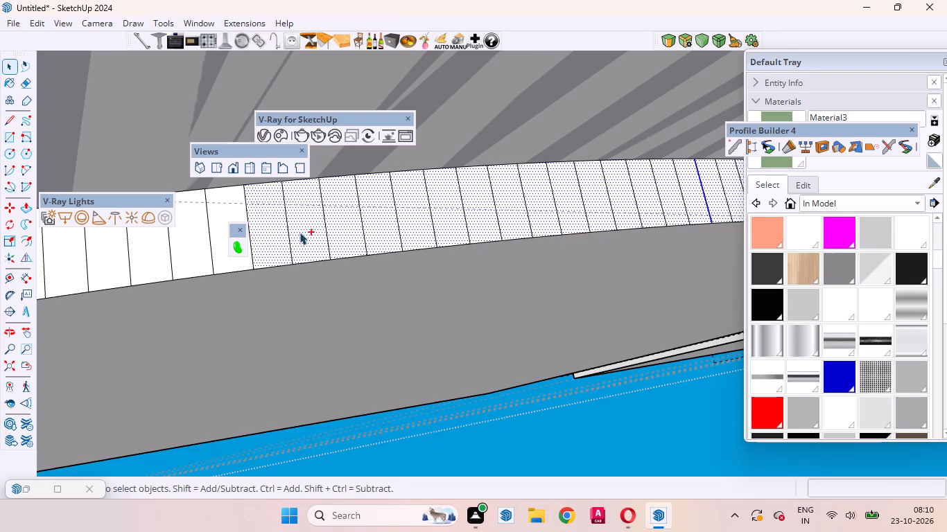
Add the next six facets to the crown run, continuing down the curve toward the end-face run.
{"action": "scroll", "coordinate": [579, 209], "scroll_direction": "down", "scroll_amount": 9, "text": "ctrl"}
{"action": "scroll", "coordinate": [441, 241], "scroll_direction": "up", "scroll_amount": 8, "text": "ctrl"}
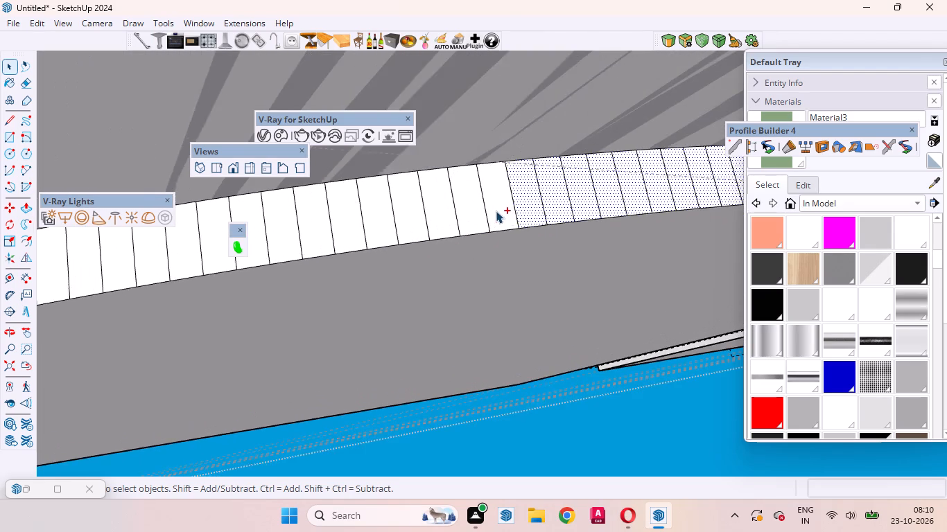
{"action": "left_click", "coordinate": [496, 211], "text": "ctrl"}
{"action": "left_click", "coordinate": [462, 215], "text": "ctrl"}
{"action": "left_click", "coordinate": [424, 215], "text": "ctrl"}
{"action": "left_click", "coordinate": [392, 218], "text": "ctrl"}
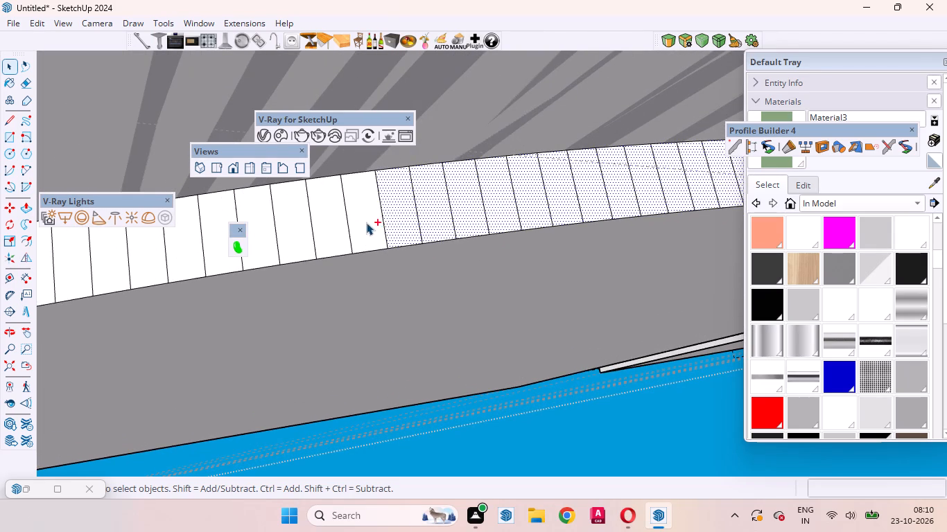
{"action": "left_click", "coordinate": [358, 224], "text": "ctrl"}
{"action": "left_click", "coordinate": [333, 231], "text": "ctrl"}
Extend the crown run with the following eight facets without leaving any skipped in between.
{"action": "scroll", "coordinate": [622, 186], "scroll_direction": "down", "scroll_amount": 10, "text": "ctrl"}
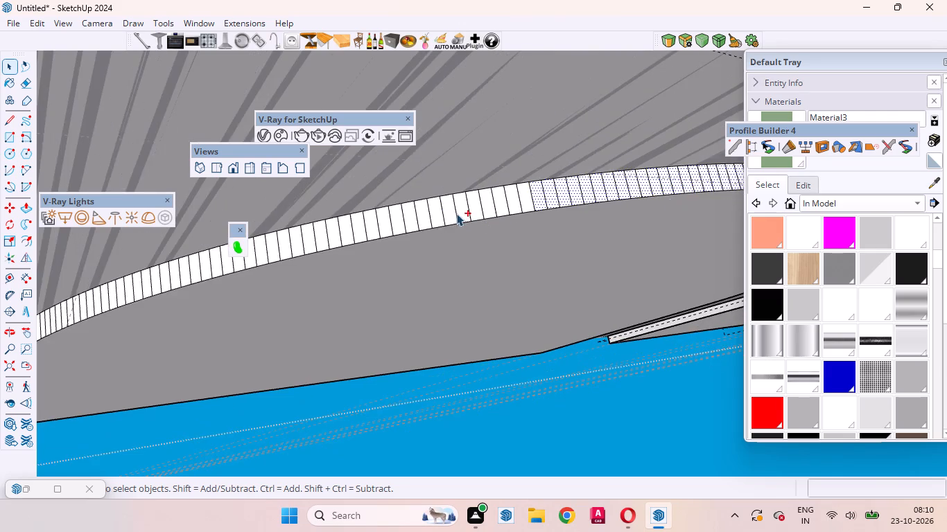
{"action": "scroll", "coordinate": [456, 213], "scroll_direction": "up", "scroll_amount": 9, "text": "ctrl"}
{"action": "left_click", "coordinate": [505, 210], "text": "ctrl"}
{"action": "left_click", "coordinate": [523, 204], "text": "ctrl"}
{"action": "left_click", "coordinate": [555, 201], "text": "ctrl"}
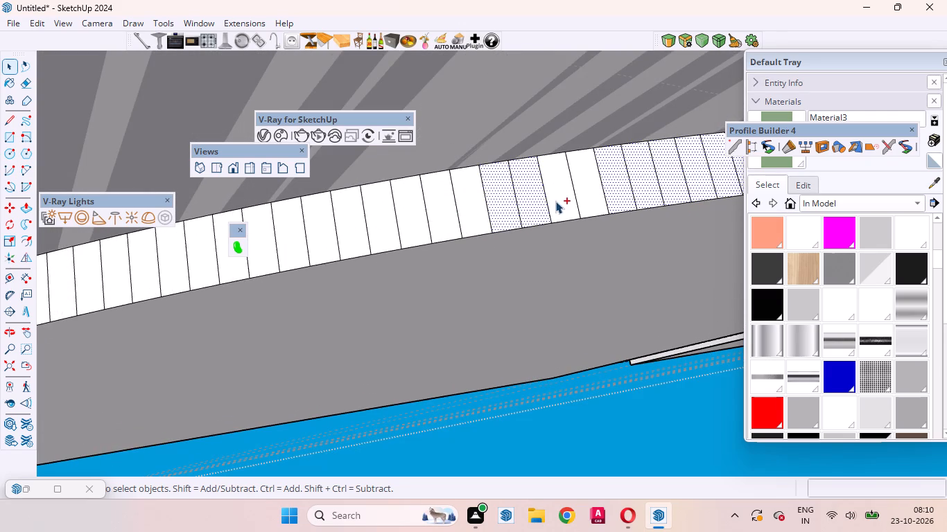
{"action": "left_click", "coordinate": [591, 195], "text": "ctrl"}
{"action": "left_click", "coordinate": [473, 222], "text": "ctrl"}
{"action": "left_click", "coordinate": [448, 215], "text": "ctrl"}
{"action": "left_click", "coordinate": [413, 217], "text": "ctrl"}
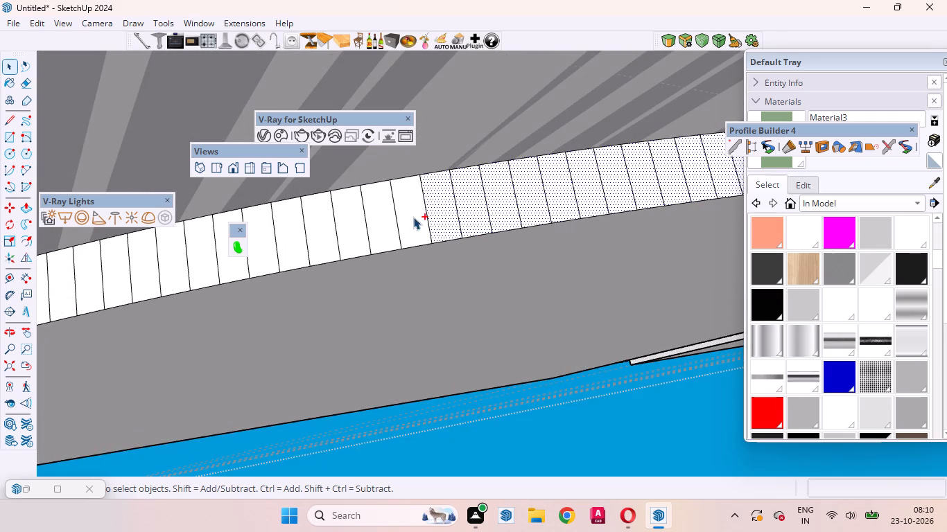
{"action": "left_click", "coordinate": [374, 223], "text": "ctrl"}
Add eight more facets in sequence to the crown run along the curved edge.
{"action": "scroll", "coordinate": [670, 194], "scroll_direction": "down", "scroll_amount": 9, "text": "ctrl"}
{"action": "scroll", "coordinate": [502, 220], "scroll_direction": "up", "scroll_amount": 7, "text": "ctrl"}
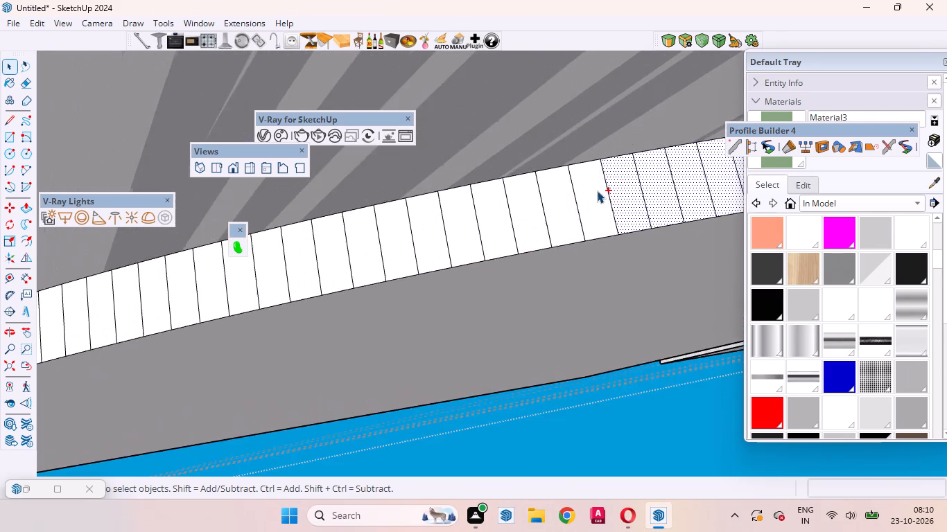
{"action": "scroll", "coordinate": [597, 190], "scroll_direction": "up", "scroll_amount": 5, "text": "ctrl"}
{"action": "left_click", "coordinate": [576, 209], "text": "ctrl"}
{"action": "left_click", "coordinate": [525, 222], "text": "ctrl"}
{"action": "left_click", "coordinate": [501, 226], "text": "ctrl"}
{"action": "left_click", "coordinate": [452, 233], "text": "ctrl"}
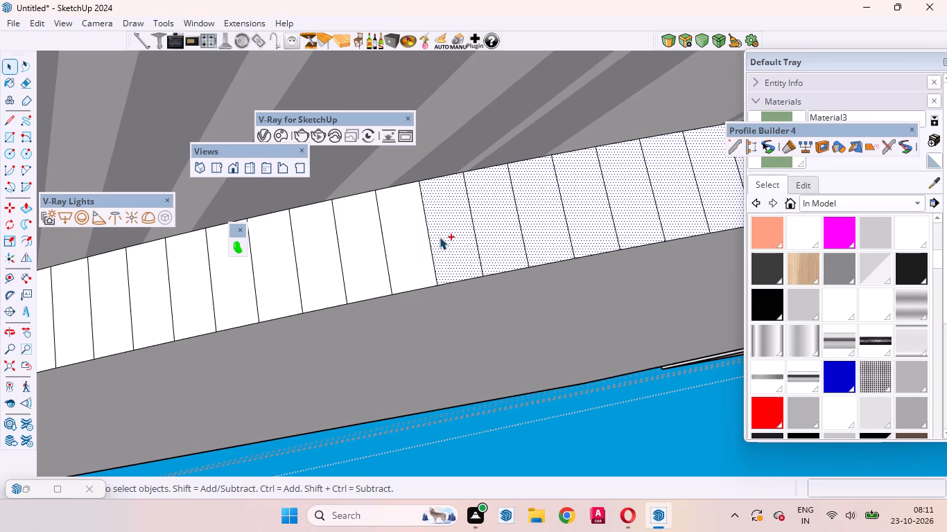
{"action": "left_click", "coordinate": [440, 238], "text": "ctrl"}
{"action": "left_click", "coordinate": [401, 245], "text": "ctrl"}
{"action": "left_click", "coordinate": [373, 255], "text": "ctrl"}
{"action": "left_click", "coordinate": [319, 269], "text": "ctrl"}
{"action": "left_click", "coordinate": [283, 276], "text": "ctrl"}
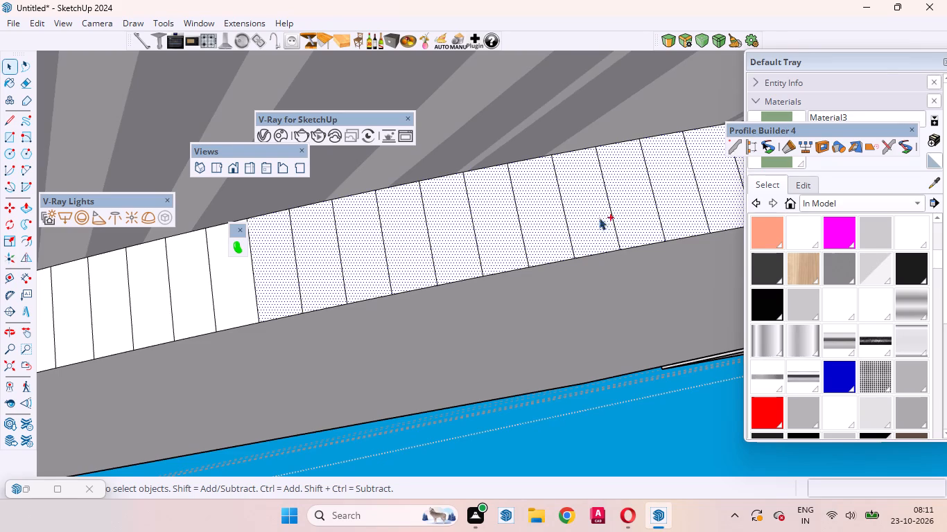
Add the next four facets on the end-face side of the crown run.
{"action": "scroll", "coordinate": [749, 206], "scroll_direction": "down", "scroll_amount": 5, "text": "ctrl"}
{"action": "scroll", "coordinate": [505, 220], "scroll_direction": "down", "scroll_amount": 4, "text": "ctrl"}
{"action": "scroll", "coordinate": [605, 204], "scroll_direction": "down", "scroll_amount": 4, "text": "ctrl"}
{"action": "scroll", "coordinate": [372, 236], "scroll_direction": "up", "scroll_amount": 5, "text": "ctrl"}
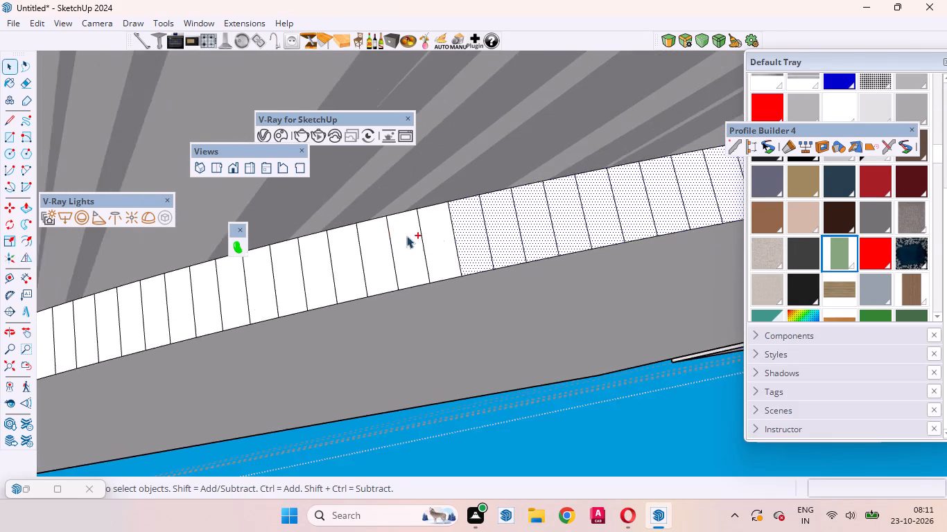
{"action": "scroll", "coordinate": [406, 236], "scroll_direction": "up", "scroll_amount": 4, "text": "ctrl"}
{"action": "left_click", "coordinate": [435, 239], "text": "ctrl"}
{"action": "left_click", "coordinate": [397, 250], "text": "ctrl"}
{"action": "left_click", "coordinate": [340, 274], "text": "ctrl"}
{"action": "left_click", "coordinate": [292, 290], "text": "ctrl"}
Extend the crown run with the following ten facets, working down toward the end-face run.
{"action": "scroll", "coordinate": [655, 192], "scroll_direction": "down", "scroll_amount": 3, "text": "ctrl"}
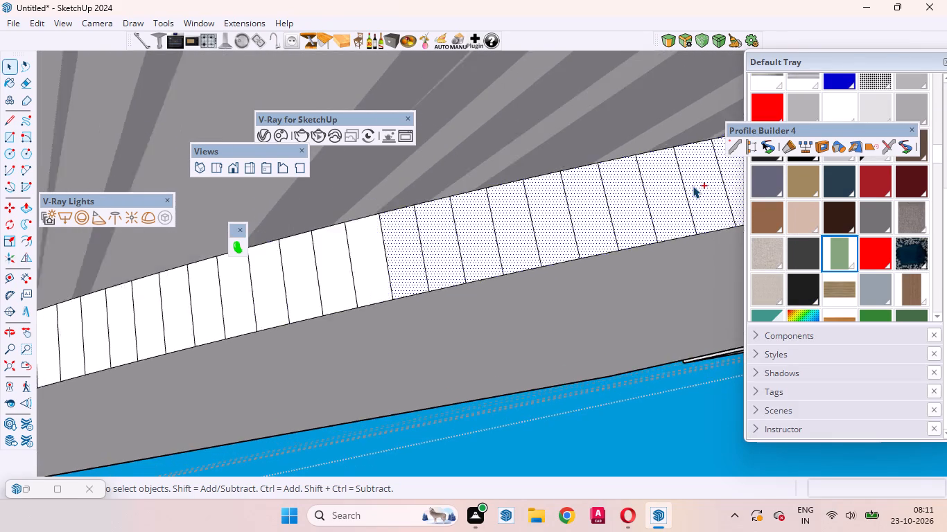
{"action": "scroll", "coordinate": [693, 186], "scroll_direction": "down", "scroll_amount": 6, "text": "ctrl"}
{"action": "scroll", "coordinate": [468, 254], "scroll_direction": "up", "scroll_amount": 5, "text": "ctrl"}
{"action": "left_click", "coordinate": [491, 228], "text": "ctrl"}
{"action": "left_click", "coordinate": [457, 245], "text": "ctrl"}
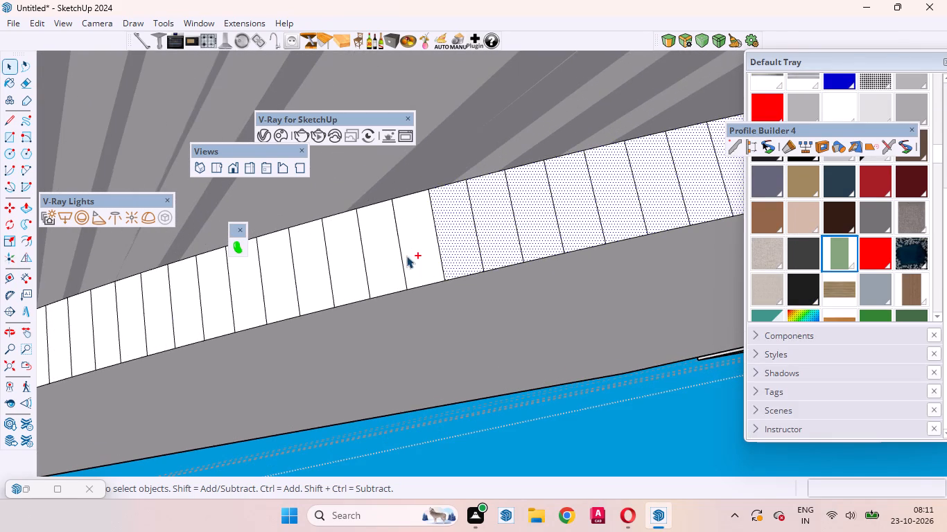
{"action": "left_click", "coordinate": [406, 256], "text": "ctrl"}
{"action": "left_click", "coordinate": [381, 261], "text": "ctrl"}
{"action": "left_click", "coordinate": [356, 266], "text": "ctrl"}
{"action": "scroll", "coordinate": [605, 194], "scroll_direction": "down", "scroll_amount": 5, "text": "ctrl"}
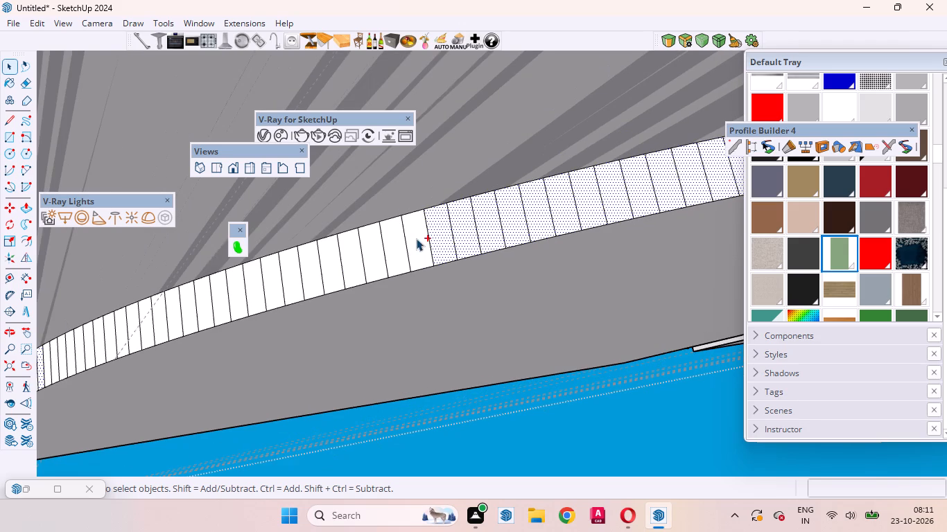
{"action": "left_click", "coordinate": [416, 238], "text": "ctrl"}
{"action": "left_click", "coordinate": [394, 247], "text": "ctrl"}
{"action": "left_click", "coordinate": [356, 258], "text": "ctrl"}
{"action": "left_click", "coordinate": [372, 254], "text": "ctrl"}
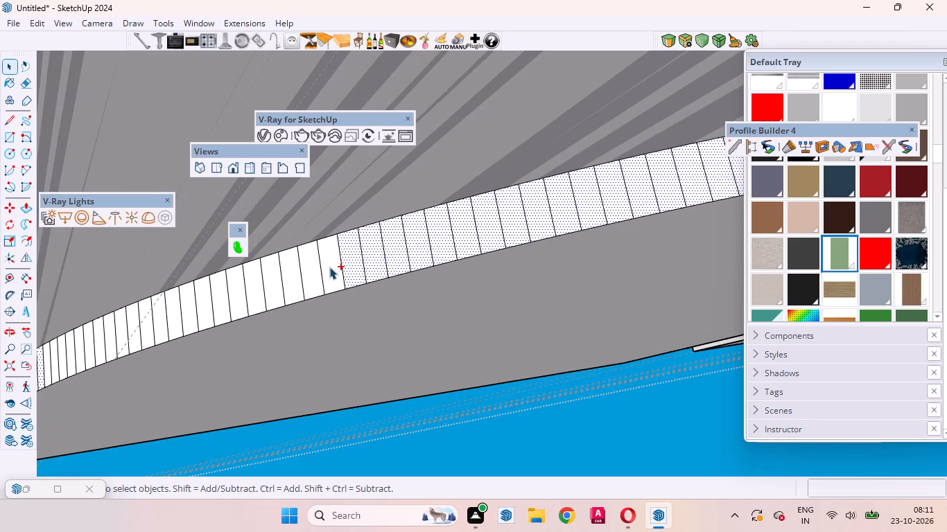
{"action": "left_click", "coordinate": [329, 267], "text": "ctrl"}
Add nine more facets to the crown run, narrowing the unselected gap before the end-face run.
{"action": "scroll", "coordinate": [618, 202], "scroll_direction": "down", "scroll_amount": 5, "text": "ctrl"}
{"action": "scroll", "coordinate": [370, 247], "scroll_direction": "up", "scroll_amount": 8, "text": "ctrl"}
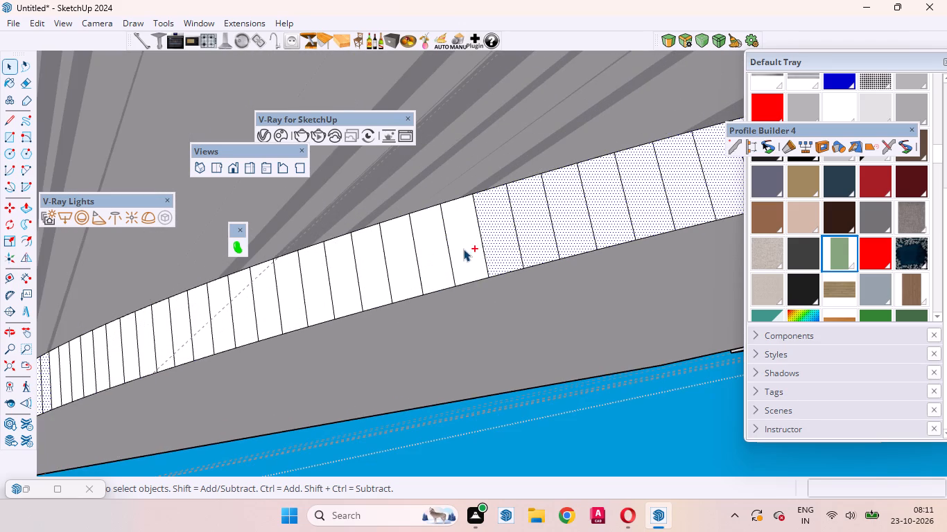
{"action": "left_click", "coordinate": [463, 249], "text": "ctrl"}
{"action": "left_click", "coordinate": [443, 253], "text": "ctrl"}
{"action": "left_click", "coordinate": [404, 265], "text": "ctrl"}
{"action": "left_click", "coordinate": [381, 272], "text": "ctrl"}
{"action": "left_click", "coordinate": [340, 283], "text": "ctrl"}
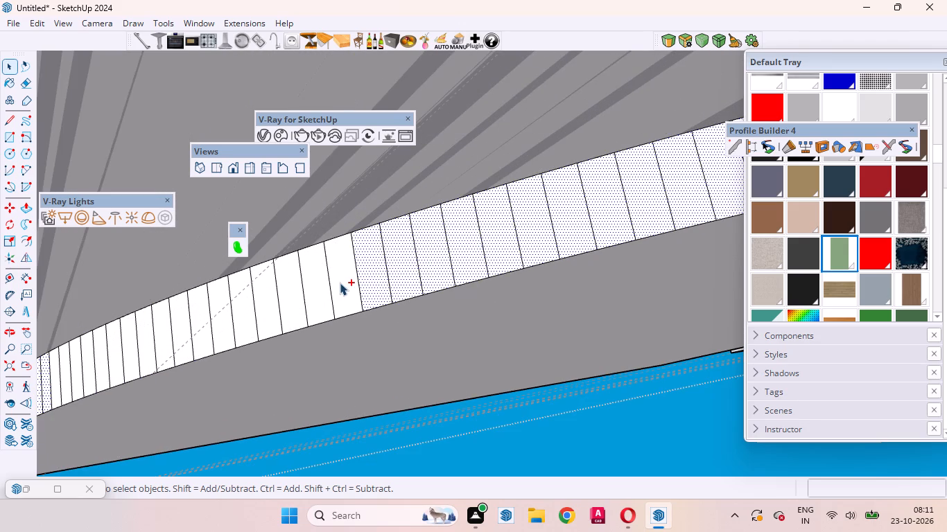
{"action": "left_click", "coordinate": [322, 290], "text": "ctrl"}
{"action": "left_click", "coordinate": [275, 303], "text": "ctrl"}
{"action": "left_click", "coordinate": [297, 296], "text": "ctrl"}
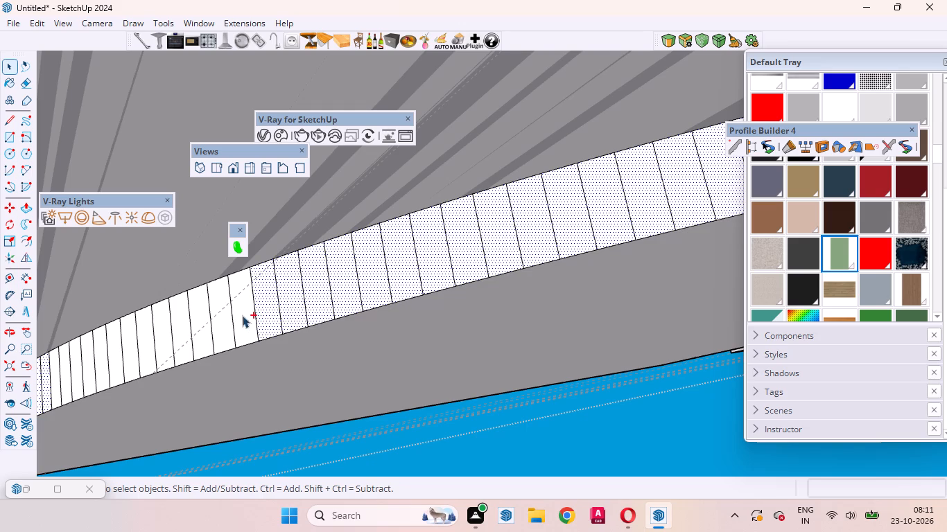
{"action": "left_click", "coordinate": [242, 315], "text": "ctrl"}
{"action": "scroll", "coordinate": [590, 231], "scroll_direction": "down", "scroll_amount": 9, "text": "ctrl"}
{"action": "scroll", "coordinate": [376, 274], "scroll_direction": "up", "scroll_amount": 8, "text": "ctrl"}
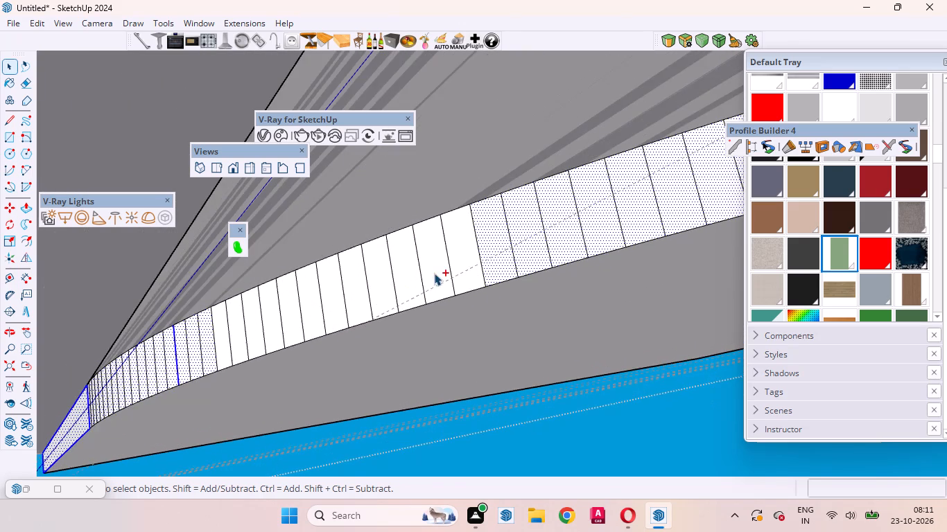
Add the twelve remaining facets to the crown run, closing the gap before the already selected end-face run.
{"action": "left_click", "coordinate": [460, 251], "text": "ctrl"}
{"action": "left_click", "coordinate": [441, 264], "text": "ctrl"}
{"action": "left_click", "coordinate": [406, 275], "text": "ctrl"}
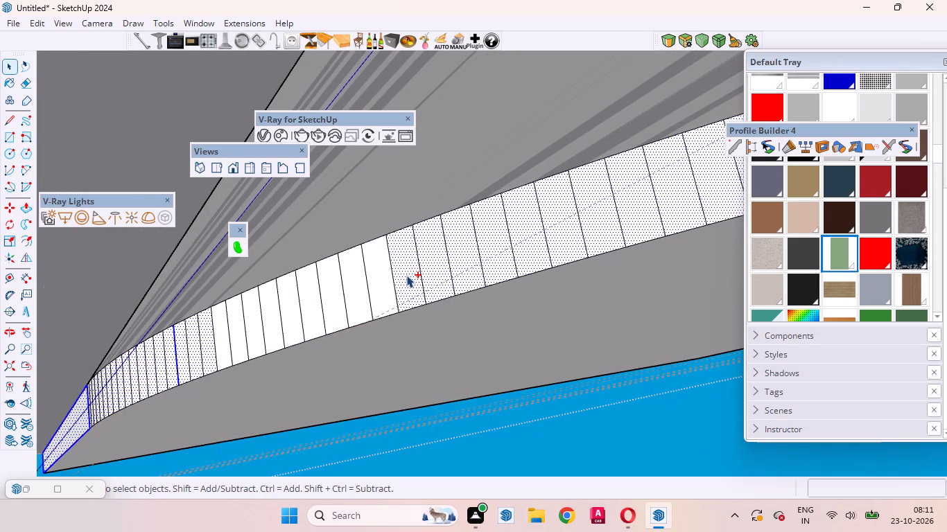
{"action": "left_click", "coordinate": [388, 282], "text": "ctrl"}
{"action": "left_click", "coordinate": [360, 289], "text": "ctrl"}
{"action": "left_click", "coordinate": [332, 299], "text": "ctrl"}
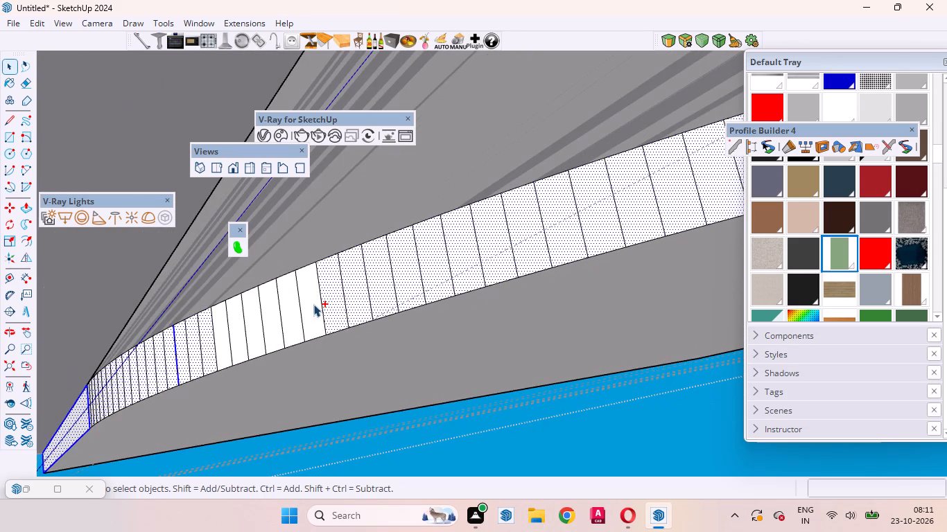
{"action": "left_click", "coordinate": [304, 307], "text": "ctrl"}
{"action": "left_click", "coordinate": [288, 316], "text": "ctrl"}
{"action": "left_click", "coordinate": [274, 320], "text": "ctrl"}
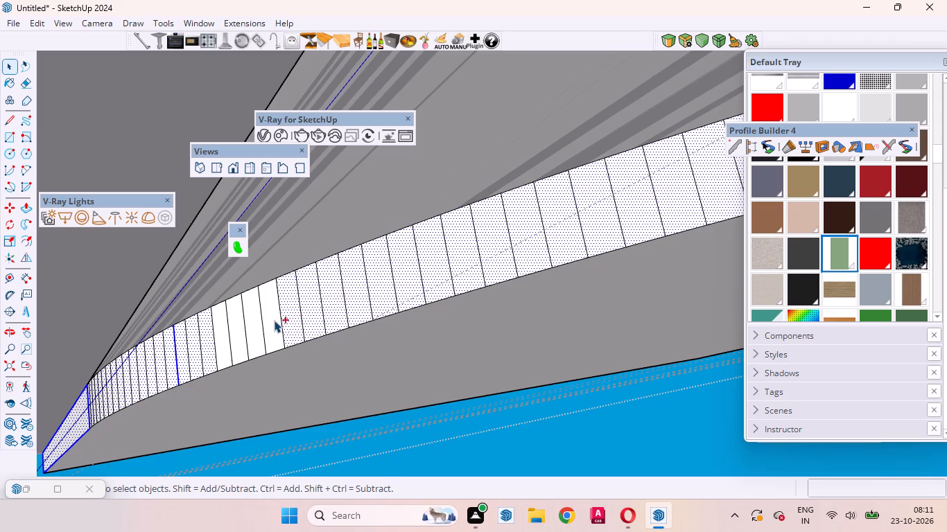
{"action": "left_click", "coordinate": [250, 326], "text": "ctrl"}
{"action": "left_click", "coordinate": [239, 328], "text": "ctrl"}
{"action": "left_click", "coordinate": [222, 336], "text": "ctrl"}
At the opposite end of the crown run, add the next facet and the adjoining pair of narrow slivers.
{"action": "scroll", "coordinate": [218, 335], "scroll_direction": "down", "scroll_amount": 4, "text": "ctrl"}
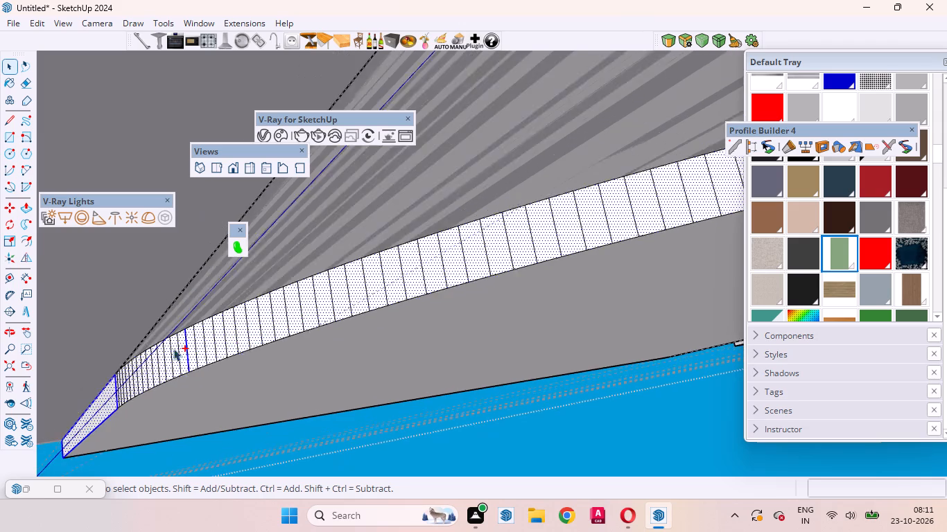
{"action": "scroll", "coordinate": [173, 348], "scroll_direction": "down", "scroll_amount": 19, "text": "ctrl"}
{"action": "scroll", "coordinate": [414, 371], "scroll_direction": "up", "scroll_amount": 2, "text": "ctrl"}
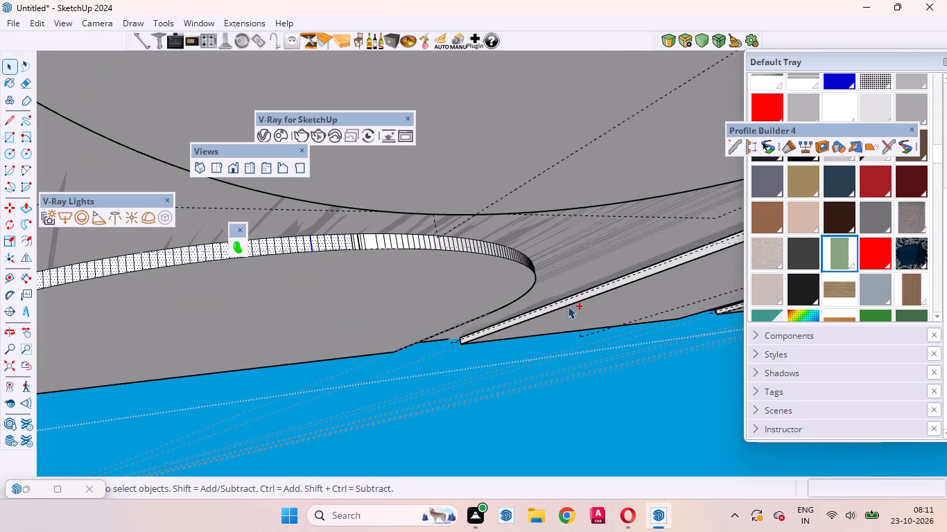
{"action": "scroll", "coordinate": [397, 260], "scroll_direction": "up", "scroll_amount": 15, "text": "ctrl"}
{"action": "scroll", "coordinate": [412, 260], "scroll_direction": "down", "scroll_amount": 6, "text": "ctrl"}
{"action": "scroll", "coordinate": [312, 231], "scroll_direction": "up", "scroll_amount": 2, "text": "ctrl"}
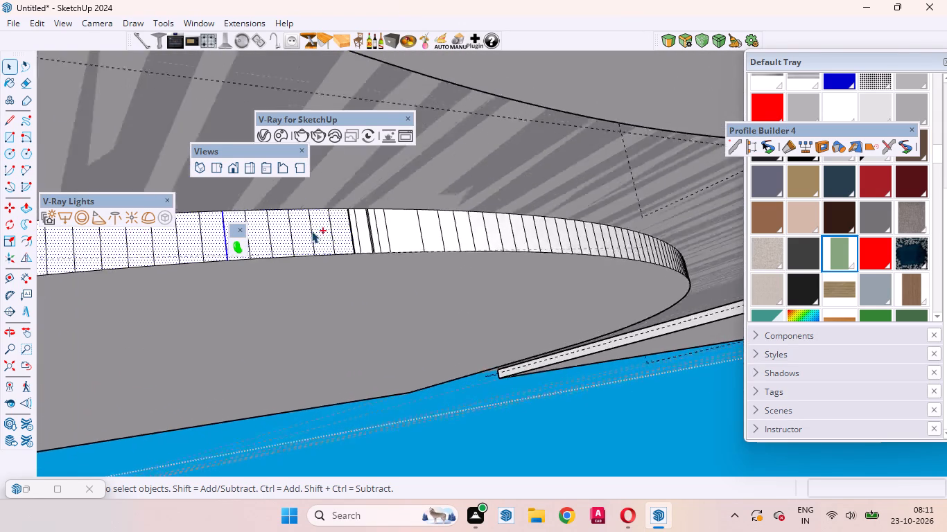
{"action": "scroll", "coordinate": [311, 231], "scroll_direction": "up", "scroll_amount": 12, "text": "ctrl"}
{"action": "left_click", "coordinate": [347, 253], "text": "ctrl"}
{"action": "scroll", "coordinate": [336, 253], "scroll_direction": "up", "scroll_amount": 7, "text": "ctrl"}
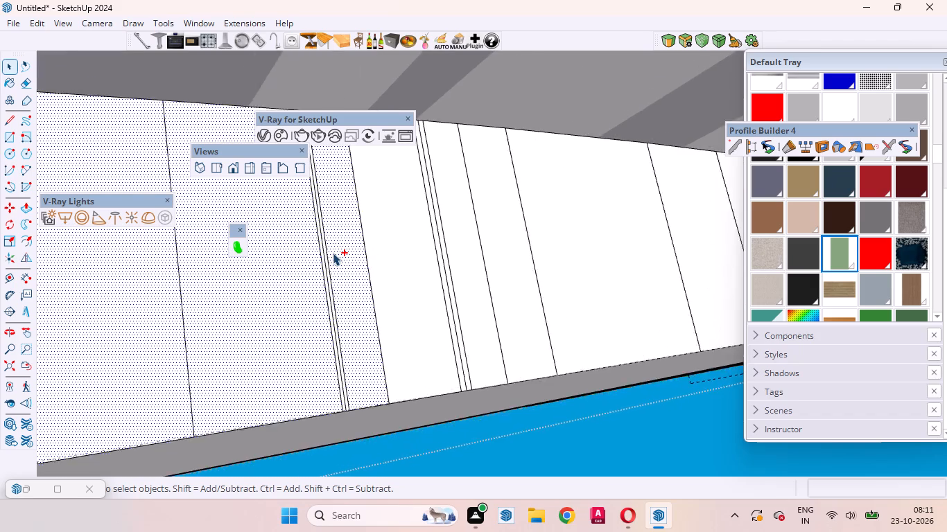
{"action": "scroll", "coordinate": [333, 253], "scroll_direction": "up", "scroll_amount": 7, "text": "ctrl"}
{"action": "left_click", "coordinate": [315, 260], "text": "ctrl"}
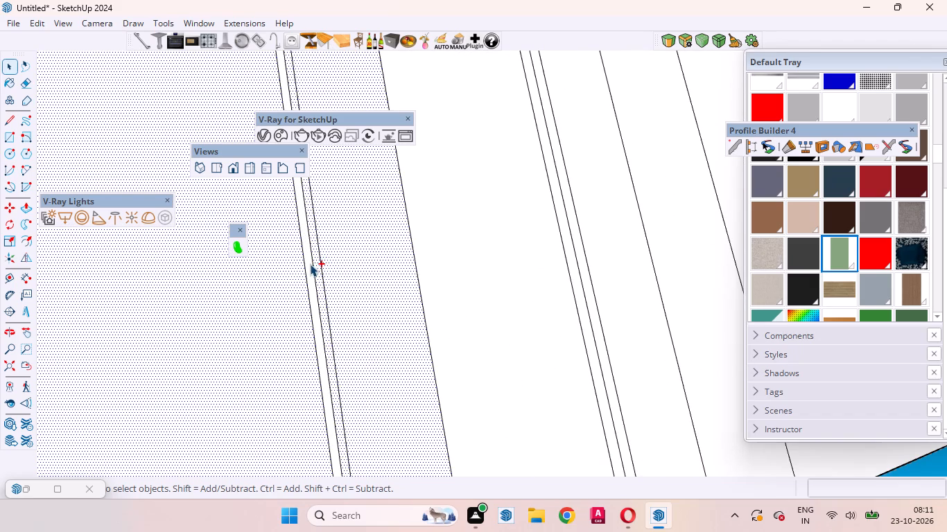
{"action": "left_click", "coordinate": [310, 264], "text": "ctrl"}
Add the next facet, the second pair of narrow slivers and the facet just beyond them.
{"action": "left_click", "coordinate": [467, 260], "text": "ctrl"}
{"action": "scroll", "coordinate": [248, 296], "scroll_direction": "down", "scroll_amount": 5, "text": "ctrl"}
{"action": "scroll", "coordinate": [535, 265], "scroll_direction": "up", "scroll_amount": 9, "text": "ctrl"}
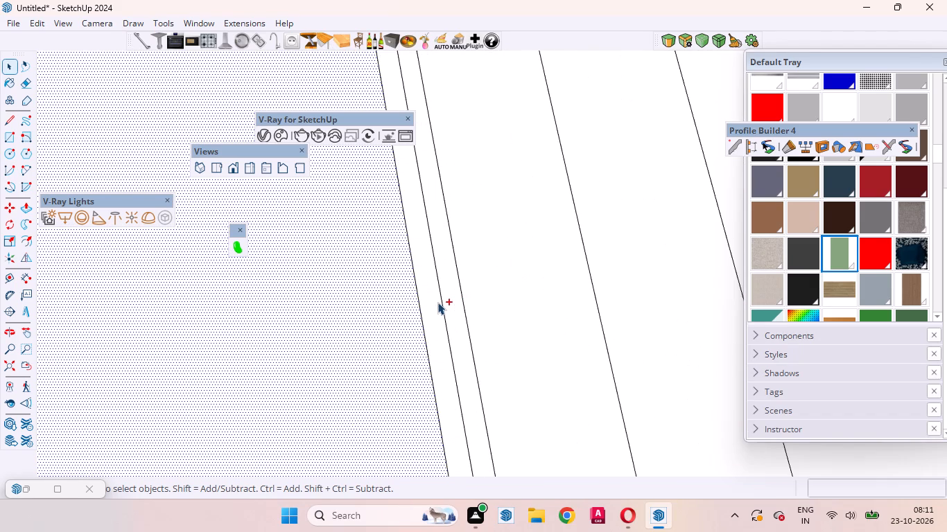
{"action": "left_click", "coordinate": [431, 296], "text": "ctrl"}
{"action": "left_click", "coordinate": [446, 297], "text": "ctrl"}
{"action": "left_click", "coordinate": [501, 296], "text": "ctrl"}
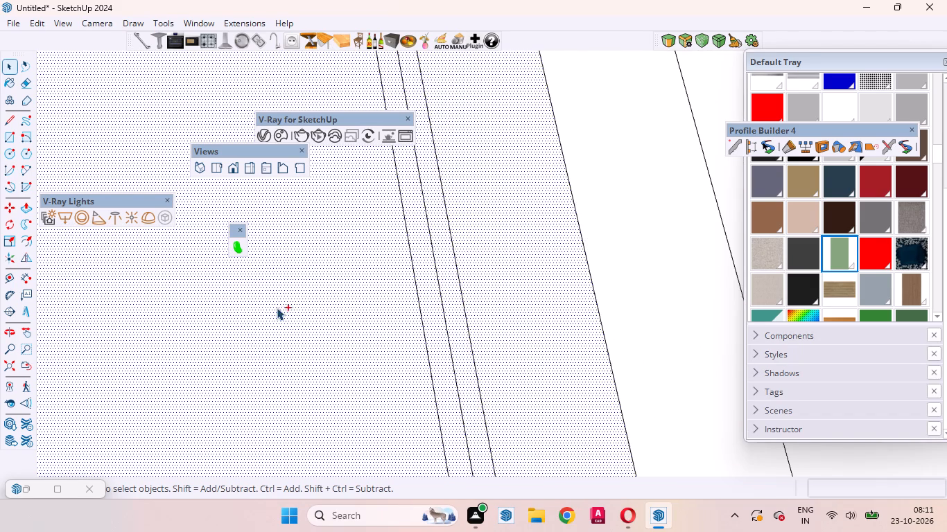
Add the next three facets past the second sliver pair, heading toward the panel's other rounded end.
{"action": "scroll", "coordinate": [275, 308], "scroll_direction": "down", "scroll_amount": 3, "text": "ctrl"}
{"action": "scroll", "coordinate": [275, 308], "scroll_direction": "up", "scroll_amount": 1, "text": "ctrl"}
{"action": "scroll", "coordinate": [275, 307], "scroll_direction": "down", "scroll_amount": 9, "text": "ctrl"}
{"action": "scroll", "coordinate": [164, 285], "scroll_direction": "up", "scroll_amount": 1, "text": "ctrl"}
{"action": "scroll", "coordinate": [164, 285], "scroll_direction": "down", "scroll_amount": 11, "text": "ctrl"}
{"action": "left_click", "coordinate": [284, 289], "text": "ctrl"}
{"action": "left_click", "coordinate": [365, 283], "text": "ctrl"}
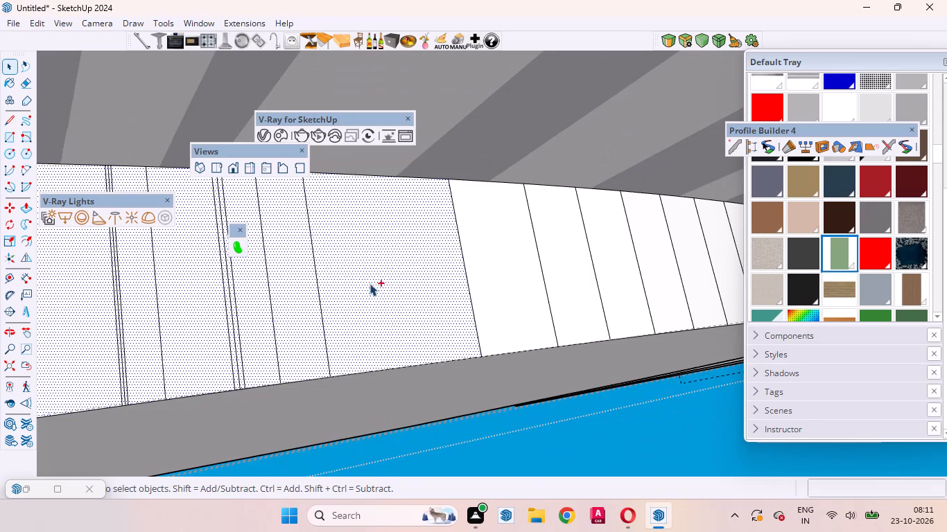
{"action": "left_click", "coordinate": [529, 276], "text": "ctrl"}
Extend the crown run with the next seven facets toward the other rounded end.
{"action": "scroll", "coordinate": [90, 346], "scroll_direction": "down", "scroll_amount": 18, "text": "ctrl"}
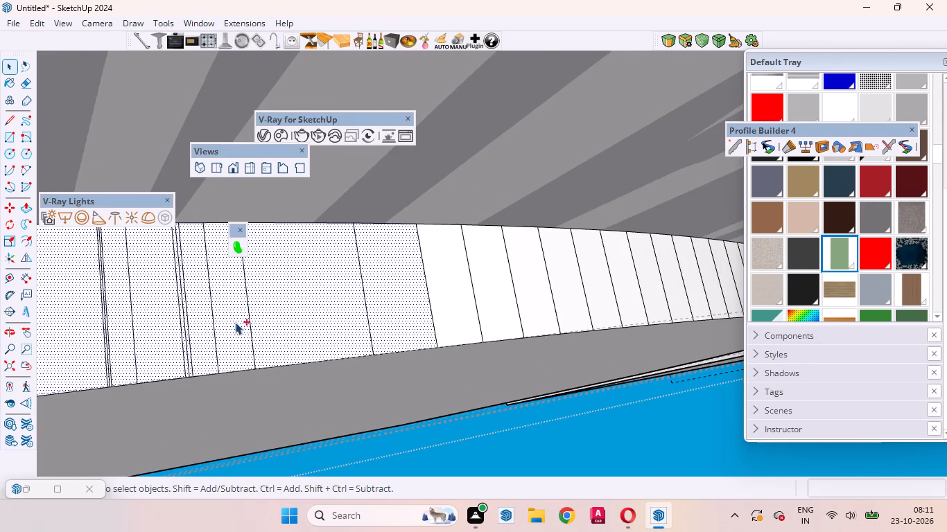
{"action": "scroll", "coordinate": [241, 328], "scroll_direction": "down", "scroll_amount": 20, "text": "ctrl"}
{"action": "scroll", "coordinate": [241, 328], "scroll_direction": "down", "scroll_amount": 1, "text": "ctrl"}
{"action": "scroll", "coordinate": [270, 340], "scroll_direction": "up", "scroll_amount": 11, "text": "ctrl"}
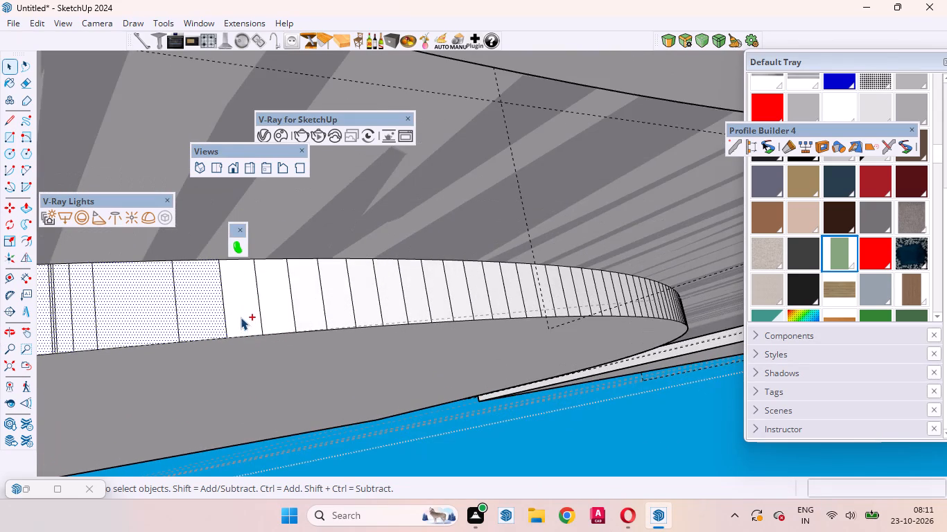
{"action": "left_click", "coordinate": [241, 317], "text": "ctrl"}
{"action": "left_click", "coordinate": [274, 308], "text": "ctrl"}
{"action": "left_click", "coordinate": [311, 301], "text": "ctrl"}
{"action": "left_click", "coordinate": [334, 298], "text": "ctrl"}
{"action": "left_click", "coordinate": [367, 298], "text": "ctrl"}
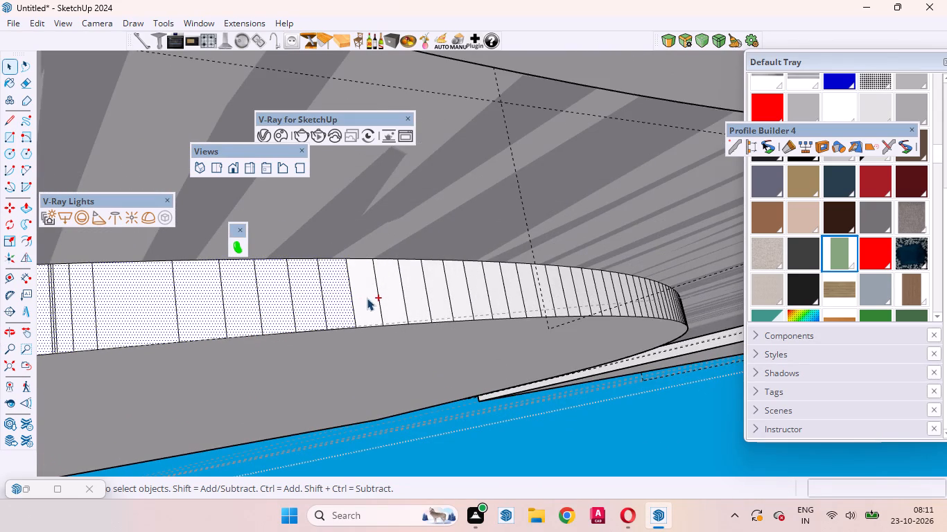
{"action": "left_click", "coordinate": [388, 298], "text": "ctrl"}
{"action": "left_click", "coordinate": [403, 299], "text": "ctrl"}
{"action": "left_click", "coordinate": [413, 305], "text": "ctrl"}
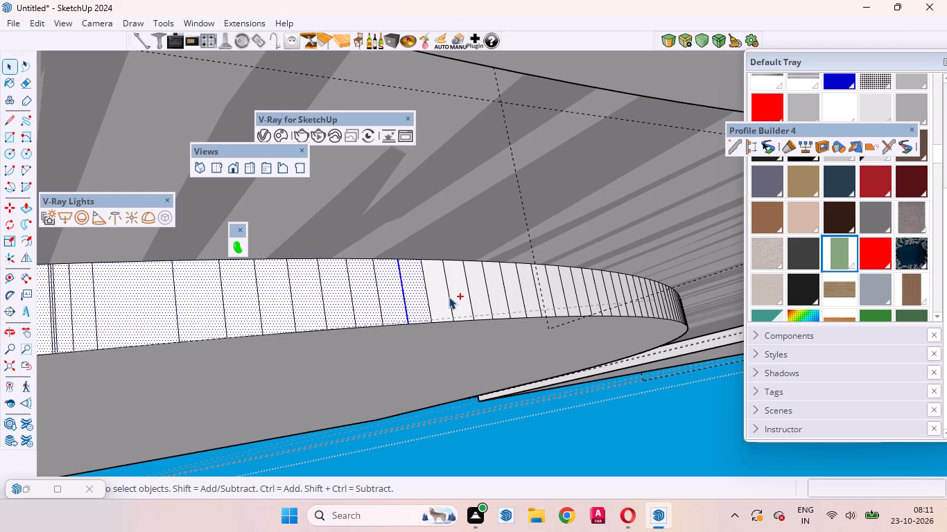
Add six more facets in sequence to the crown run toward the rounded end.
{"action": "left_click", "coordinate": [449, 296], "text": "ctrl"}
{"action": "left_click", "coordinate": [441, 297], "text": "ctrl"}
{"action": "left_click", "coordinate": [458, 296], "text": "ctrl"}
{"action": "left_click", "coordinate": [476, 294], "text": "ctrl"}
{"action": "left_click", "coordinate": [496, 295], "text": "ctrl"}
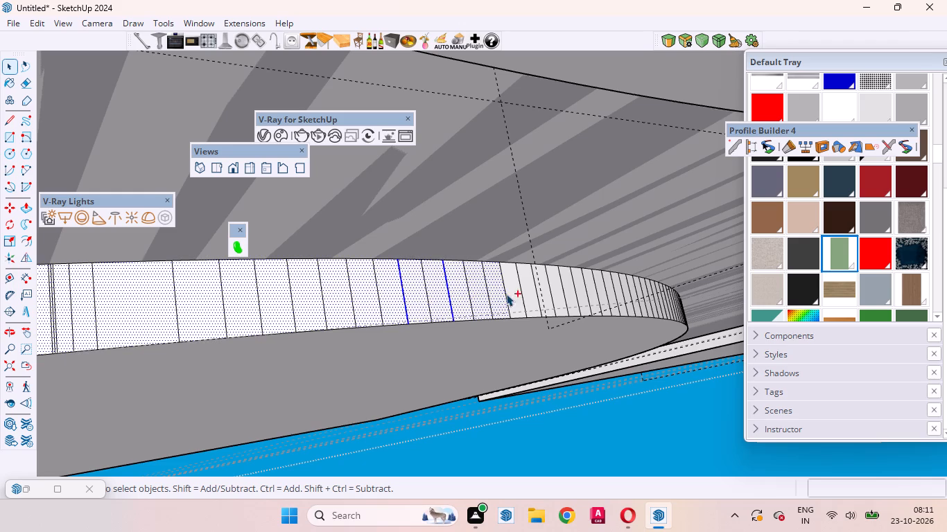
{"action": "left_click", "coordinate": [533, 291], "text": "ctrl"}
{"action": "left_click", "coordinate": [519, 296], "text": "ctrl"}
Continue adding consecutive facets where the crown run begins to curve, including the one skipped between selected neighbours.
{"action": "scroll", "coordinate": [341, 317], "scroll_direction": "down", "scroll_amount": 10, "text": "ctrl"}
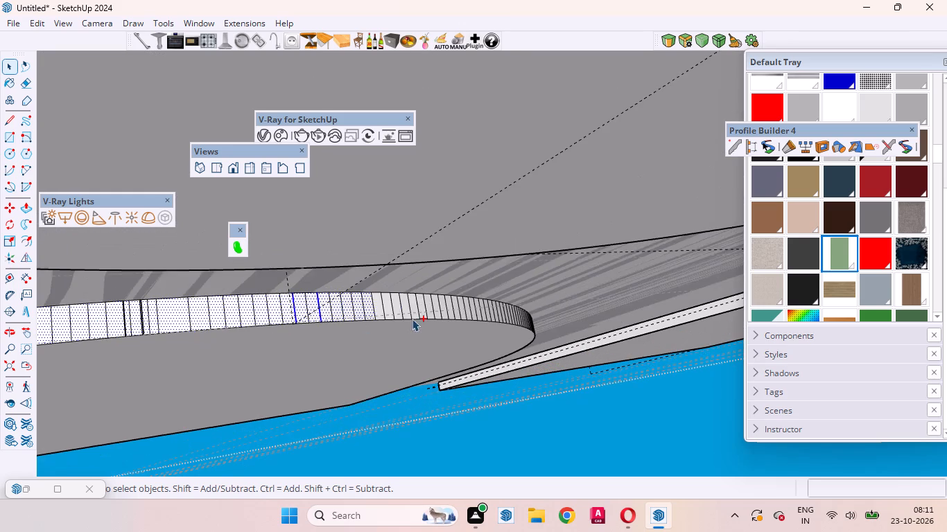
{"action": "scroll", "coordinate": [412, 319], "scroll_direction": "up", "scroll_amount": 9, "text": "ctrl"}
{"action": "left_click", "coordinate": [331, 299], "text": "ctrl"}
{"action": "left_click", "coordinate": [356, 300], "text": "ctrl"}
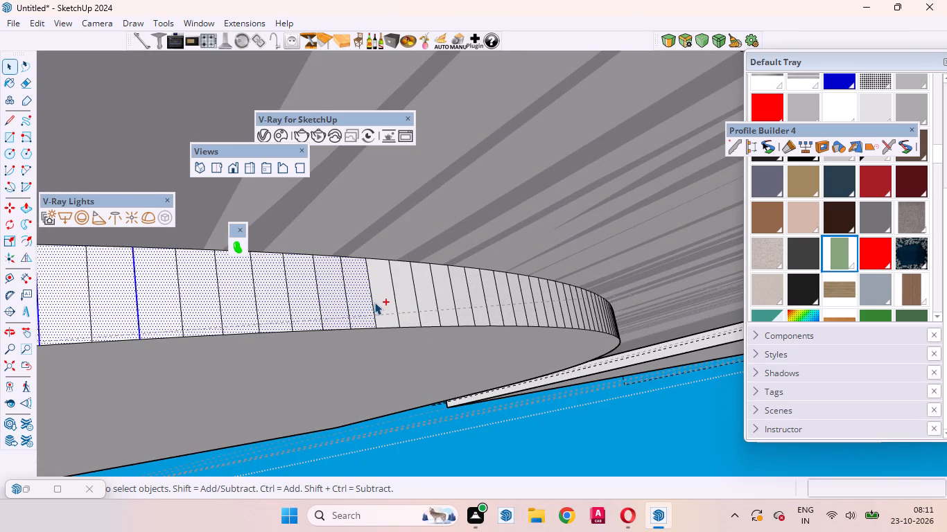
{"action": "left_click", "coordinate": [374, 302], "text": "ctrl"}
{"action": "left_click", "coordinate": [403, 305], "text": "ctrl"}
{"action": "left_click", "coordinate": [432, 308], "text": "ctrl"}
{"action": "left_click", "coordinate": [454, 308], "text": "ctrl"}
{"action": "left_click", "coordinate": [465, 308], "text": "ctrl"}
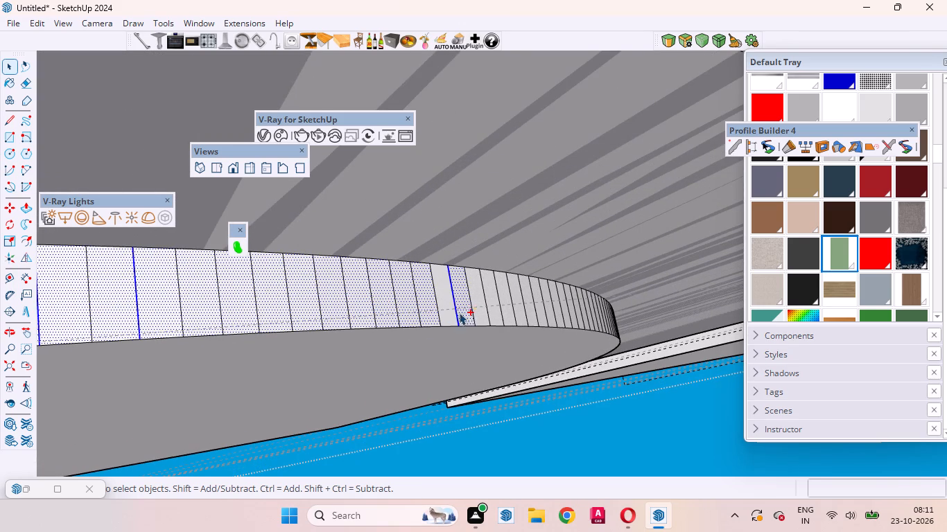
{"action": "left_click", "coordinate": [453, 310], "text": "ctrl"}
Add the following five facets along the curve of the crown run.
{"action": "left_click", "coordinate": [480, 305], "text": "ctrl"}
{"action": "left_click", "coordinate": [490, 308], "text": "ctrl"}
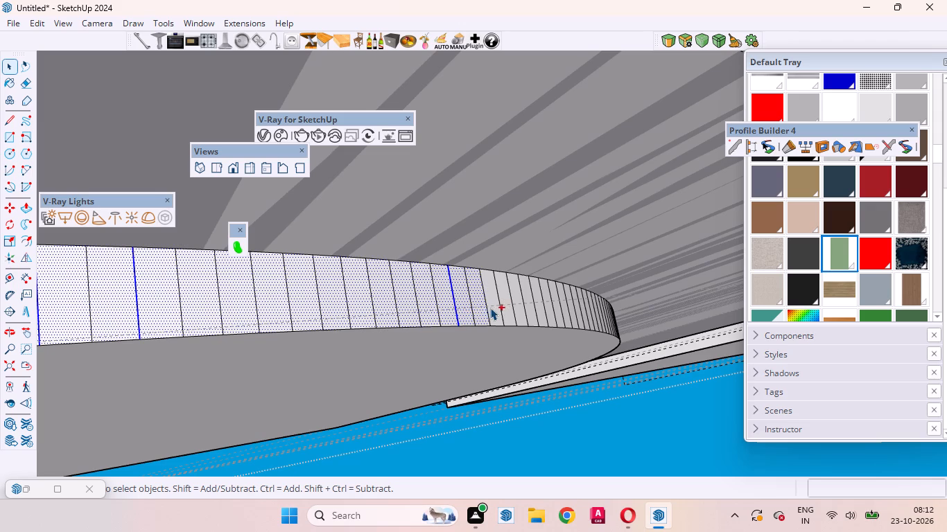
{"action": "left_click", "coordinate": [507, 311], "text": "ctrl"}
{"action": "left_click", "coordinate": [525, 311], "text": "ctrl"}
{"action": "left_click", "coordinate": [519, 311], "text": "ctrl"}
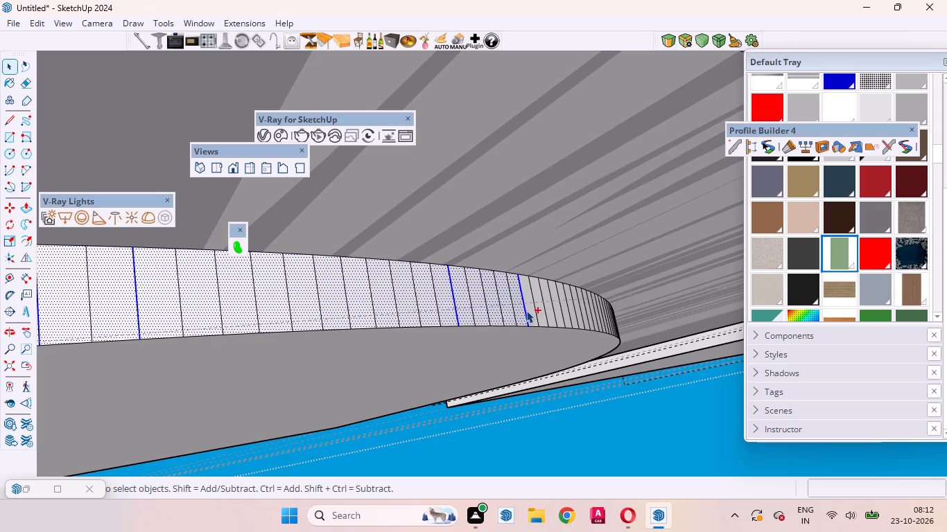
{"action": "left_click", "coordinate": [527, 310], "text": "ctrl"}
Add five more facets to the crown run along the curve, including the skipped one.
{"action": "scroll", "coordinate": [169, 323], "scroll_direction": "down", "scroll_amount": 9, "text": "ctrl"}
{"action": "scroll", "coordinate": [523, 341], "scroll_direction": "up", "scroll_amount": 3, "text": "ctrl"}
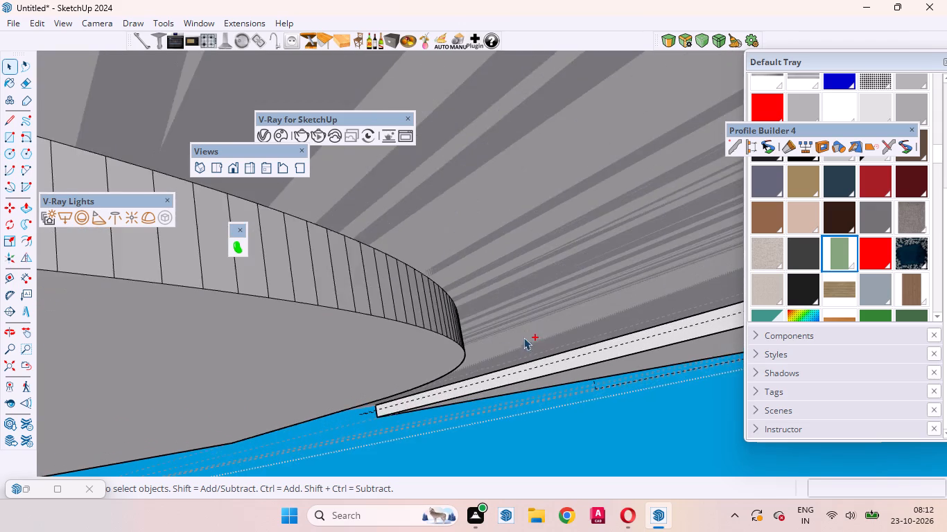
{"action": "scroll", "coordinate": [523, 337], "scroll_direction": "up", "scroll_amount": 5, "text": "ctrl"}
{"action": "scroll", "coordinate": [511, 330], "scroll_direction": "down", "scroll_amount": 5, "text": "ctrl"}
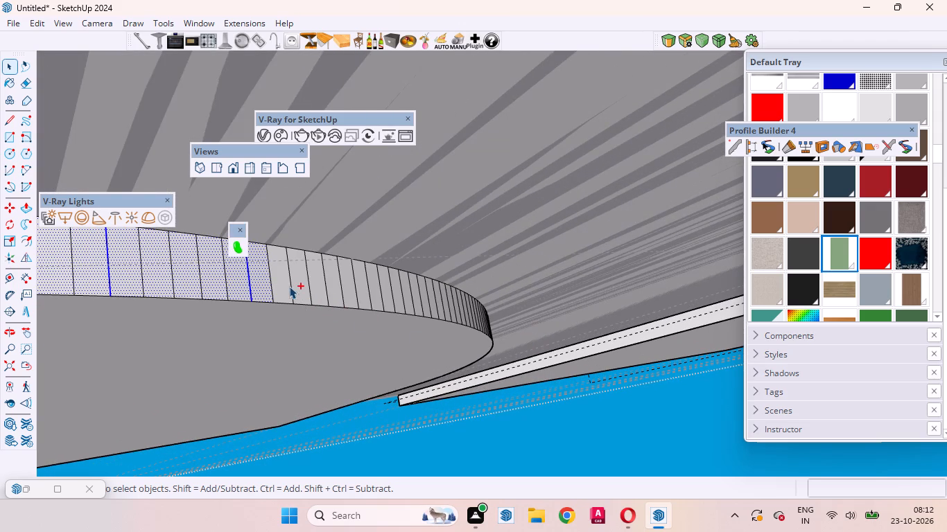
{"action": "left_click", "coordinate": [287, 285], "text": "ctrl"}
{"action": "left_click", "coordinate": [304, 291], "text": "ctrl"}
{"action": "left_click", "coordinate": [318, 293], "text": "ctrl"}
{"action": "left_click", "coordinate": [345, 294], "text": "ctrl"}
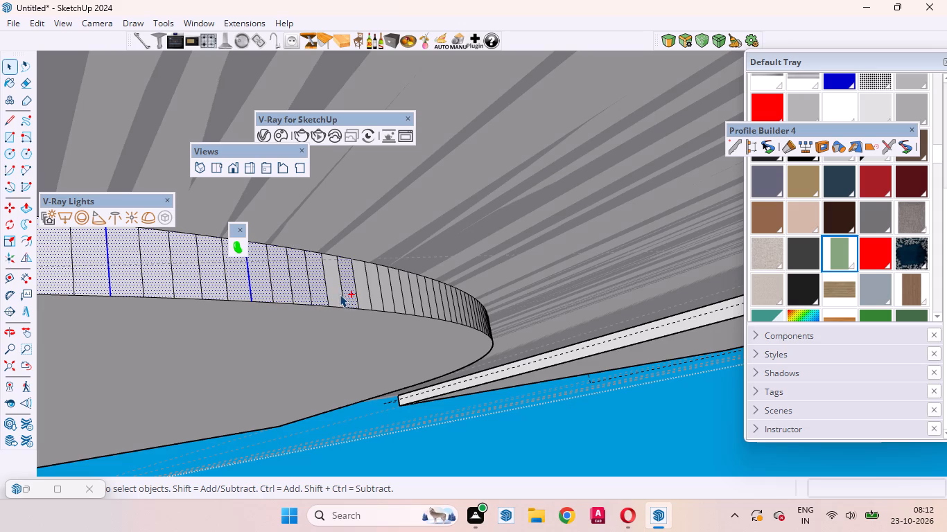
{"action": "left_click", "coordinate": [339, 294], "text": "ctrl"}
Extend the crown run with six narrower facets approaching the tight bend at the rounded end.
{"action": "left_click", "coordinate": [372, 293], "text": "ctrl"}
{"action": "double_click", "coordinate": [368, 297], "text": "ctrl"}
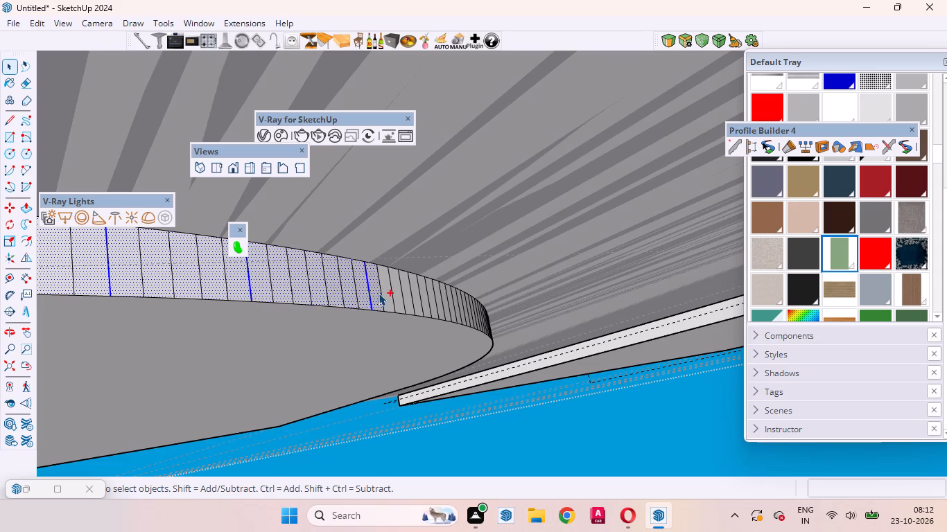
{"action": "left_click", "coordinate": [379, 293], "text": "ctrl"}
{"action": "left_click", "coordinate": [389, 300], "text": "ctrl"}
{"action": "left_click", "coordinate": [401, 301], "text": "ctrl"}
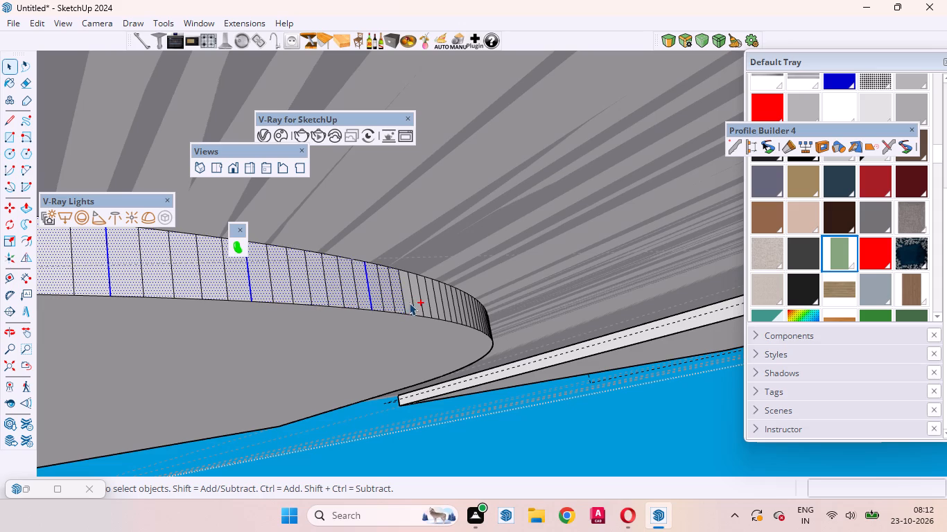
{"action": "left_click", "coordinate": [409, 303], "text": "ctrl"}
{"action": "left_click", "coordinate": [416, 304], "text": "ctrl"}
Add the next six facets in sequence on the approach to the tight bend.
{"action": "scroll", "coordinate": [236, 304], "scroll_direction": "down", "scroll_amount": 10, "text": "ctrl"}
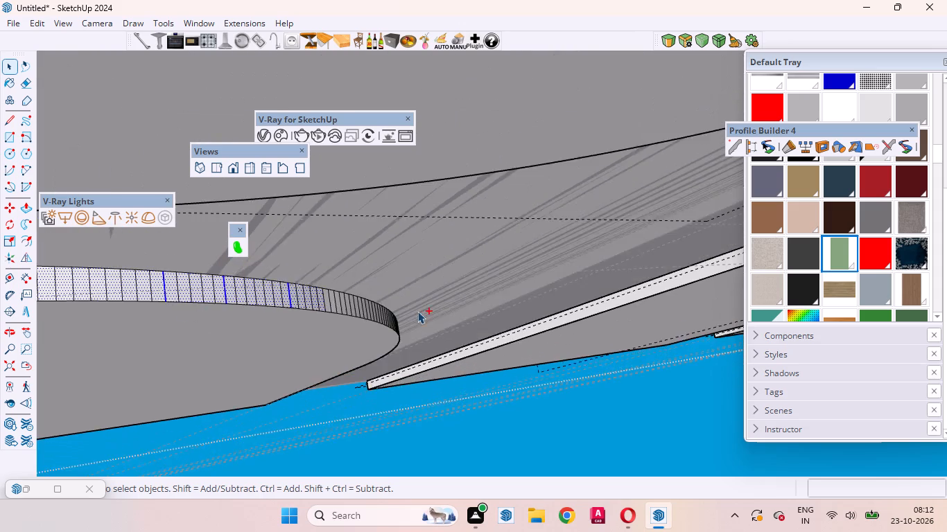
{"action": "scroll", "coordinate": [417, 311], "scroll_direction": "up", "scroll_amount": 10, "text": "ctrl"}
{"action": "scroll", "coordinate": [425, 317], "scroll_direction": "down", "scroll_amount": 4, "text": "ctrl"}
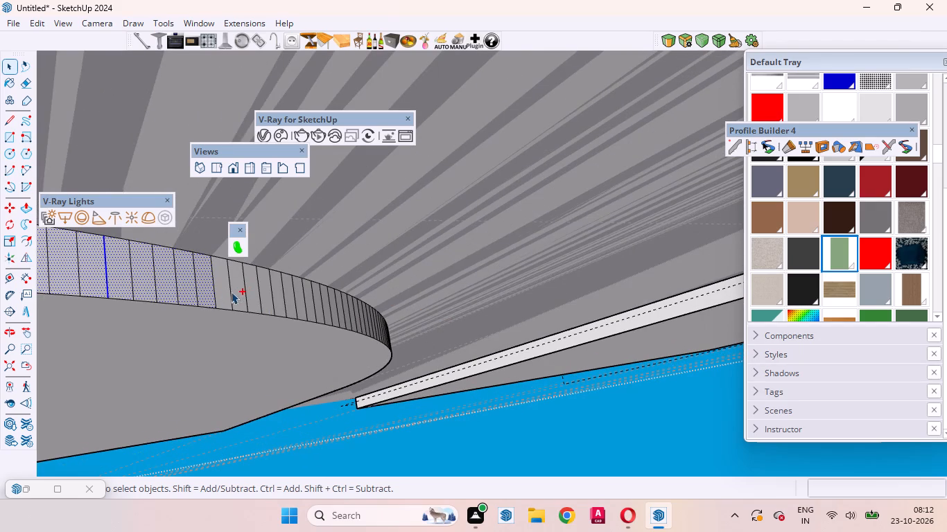
{"action": "left_click", "coordinate": [227, 292], "text": "ctrl"}
{"action": "left_click", "coordinate": [237, 299], "text": "ctrl"}
{"action": "left_click", "coordinate": [256, 300], "text": "ctrl"}
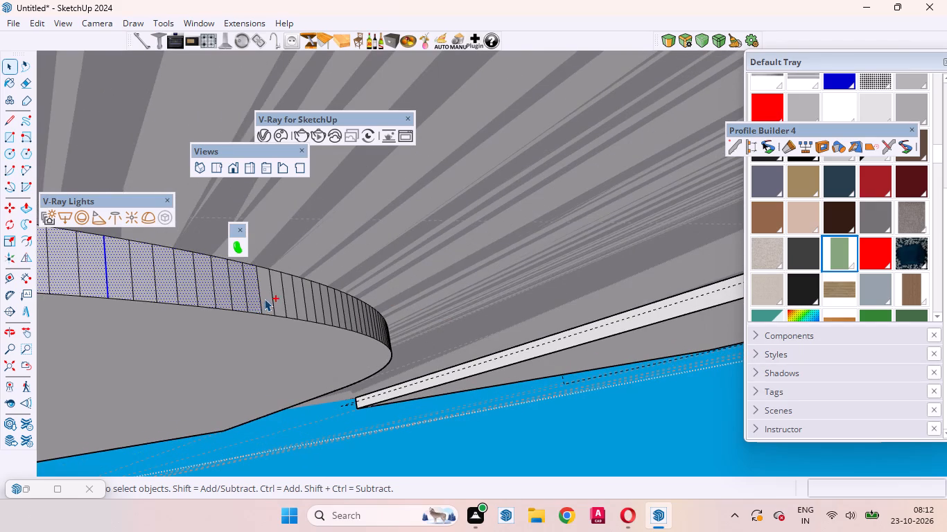
{"action": "left_click", "coordinate": [264, 299], "text": "ctrl"}
{"action": "left_click", "coordinate": [277, 298], "text": "ctrl"}
{"action": "left_click", "coordinate": [292, 301], "text": "ctrl"}
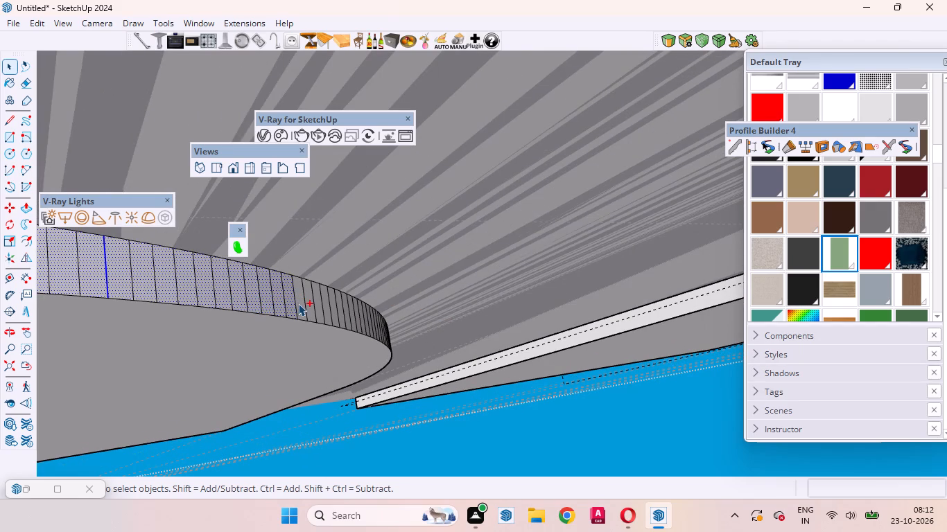
Add four more facets to the crown run where the edge starts turning around the rounded end.
{"action": "left_click", "coordinate": [299, 303], "text": "ctrl"}
{"action": "left_click", "coordinate": [307, 308], "text": "ctrl"}
{"action": "left_click", "coordinate": [320, 310], "text": "ctrl"}
{"action": "scroll", "coordinate": [314, 310], "scroll_direction": "up", "scroll_amount": 5, "text": "ctrl"}
{"action": "left_click", "coordinate": [312, 306], "text": "ctrl"}
{"action": "scroll", "coordinate": [313, 312], "scroll_direction": "up", "scroll_amount": 8, "text": "ctrl"}
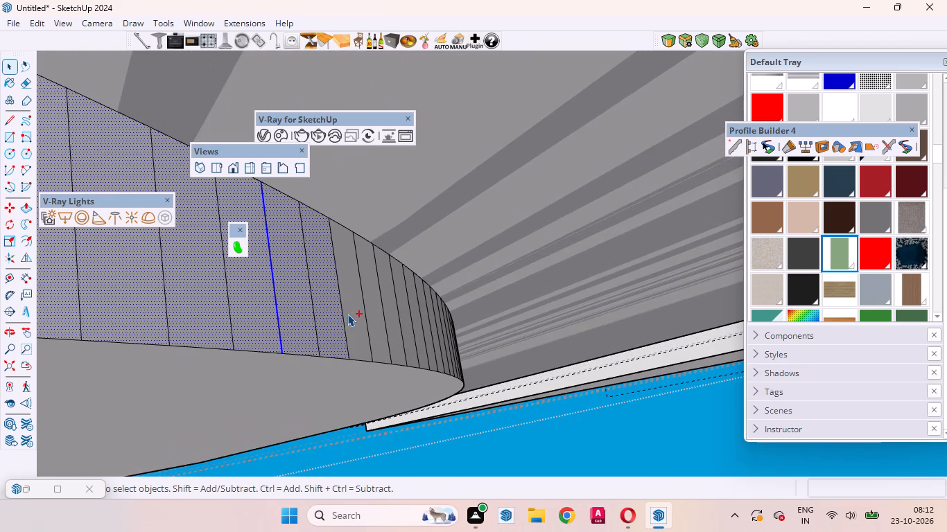
{"action": "left_click", "coordinate": [358, 318], "text": "ctrl"}
Extend the crown run with the next, progressively narrower facets around the rounded end into the tight bend.
{"action": "scroll", "coordinate": [154, 330], "scroll_direction": "down", "scroll_amount": 12, "text": "ctrl"}
{"action": "scroll", "coordinate": [289, 332], "scroll_direction": "up", "scroll_amount": 8, "text": "ctrl"}
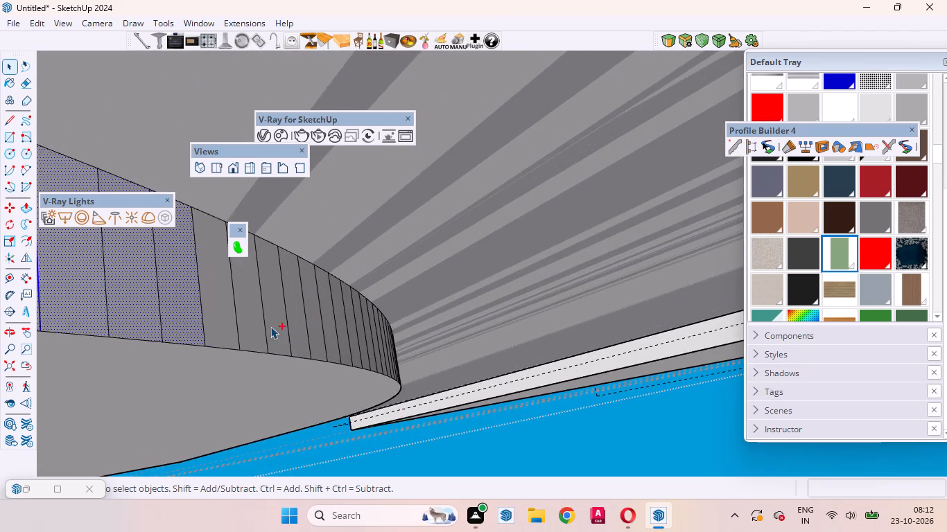
{"action": "scroll", "coordinate": [270, 326], "scroll_direction": "up", "scroll_amount": 2, "text": "ctrl"}
{"action": "left_click", "coordinate": [207, 323], "text": "ctrl"}
{"action": "left_click", "coordinate": [243, 321], "text": "ctrl"}
{"action": "left_click", "coordinate": [287, 330], "text": "ctrl"}
{"action": "left_click", "coordinate": [306, 339], "text": "ctrl"}
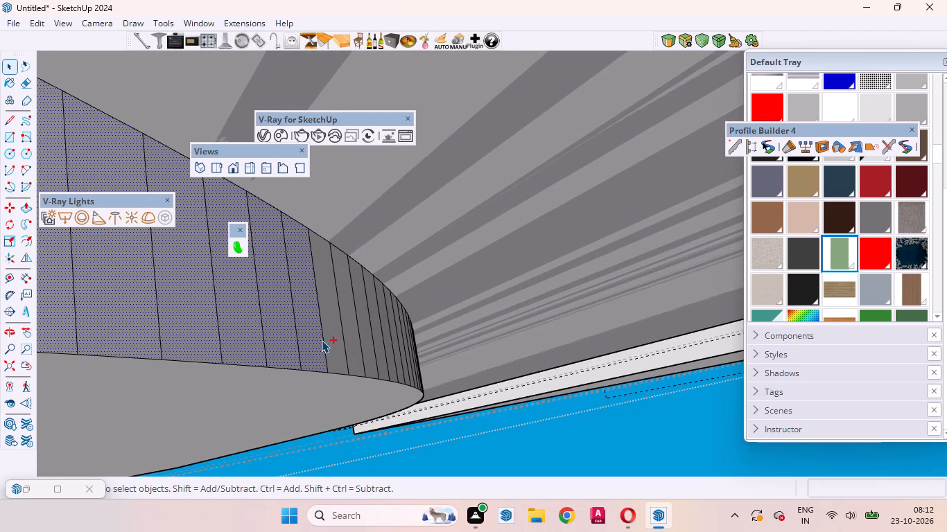
{"action": "left_click", "coordinate": [336, 340], "text": "ctrl"}
{"action": "left_click", "coordinate": [362, 347], "text": "ctrl"}
{"action": "left_click", "coordinate": [355, 351], "text": "ctrl"}
{"action": "left_click", "coordinate": [367, 353], "text": "ctrl"}
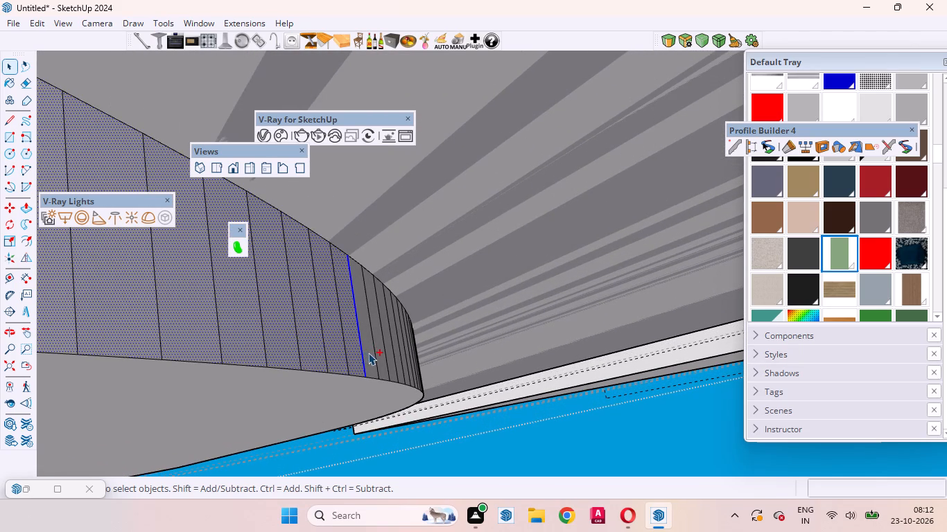
{"action": "left_click", "coordinate": [381, 357], "text": "ctrl"}
{"action": "left_click", "coordinate": [389, 362], "text": "ctrl"}
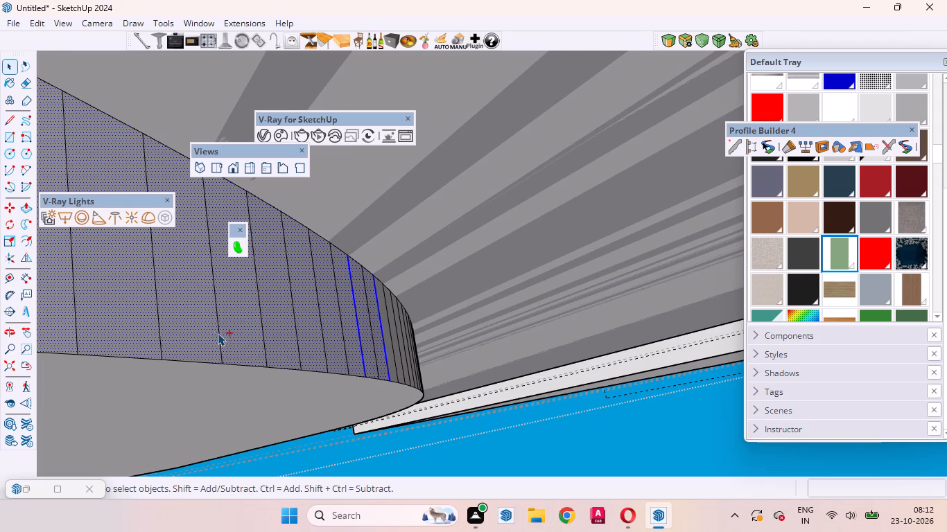
Add the straight edge strip at the other end of the panel's curve, including its bounding edges.
{"action": "scroll", "coordinate": [216, 332], "scroll_direction": "down", "scroll_amount": 11, "text": "ctrl"}
{"action": "middle_click_drag", "start_coordinate": [304, 358], "coordinate": [558, 123], "text": "ctrl"}
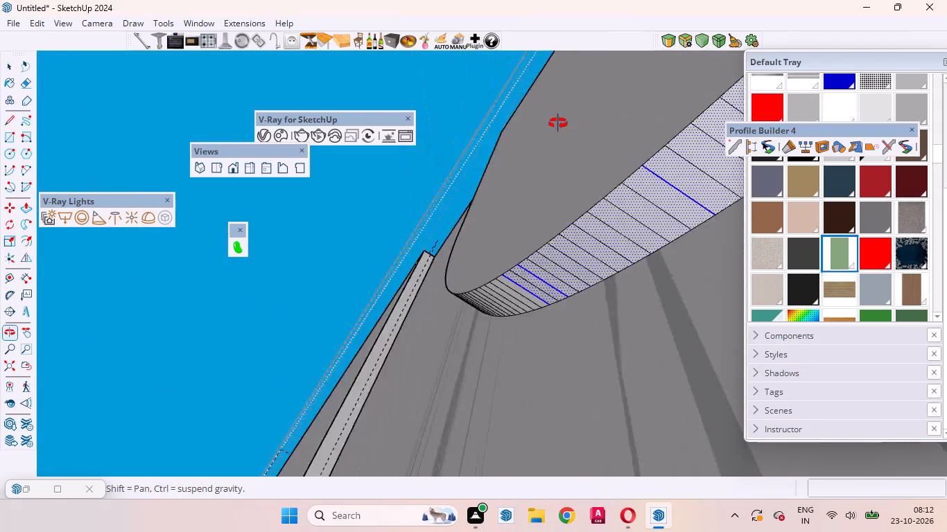
{"action": "middle_click_drag", "start_coordinate": [558, 123], "coordinate": [641, 222], "text": "ctrl"}
{"action": "middle_click_drag", "start_coordinate": [367, 332], "coordinate": [553, 369], "text": "ctrl"}
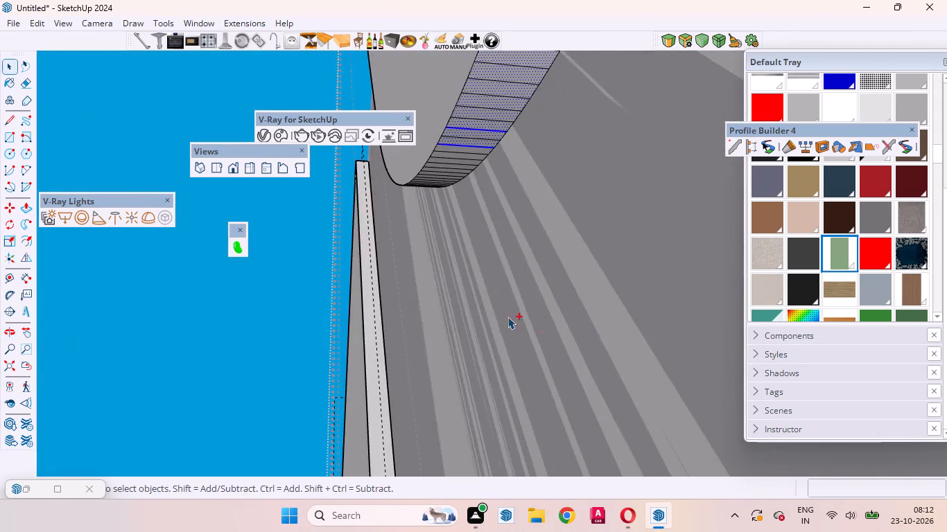
{"action": "scroll", "coordinate": [507, 303], "scroll_direction": "down", "scroll_amount": 10, "text": "ctrl"}
{"action": "scroll", "coordinate": [541, 287], "scroll_direction": "down", "scroll_amount": 12, "text": "ctrl"}
{"action": "middle_click_drag", "start_coordinate": [524, 304], "coordinate": [588, 243], "text": "ctrl"}
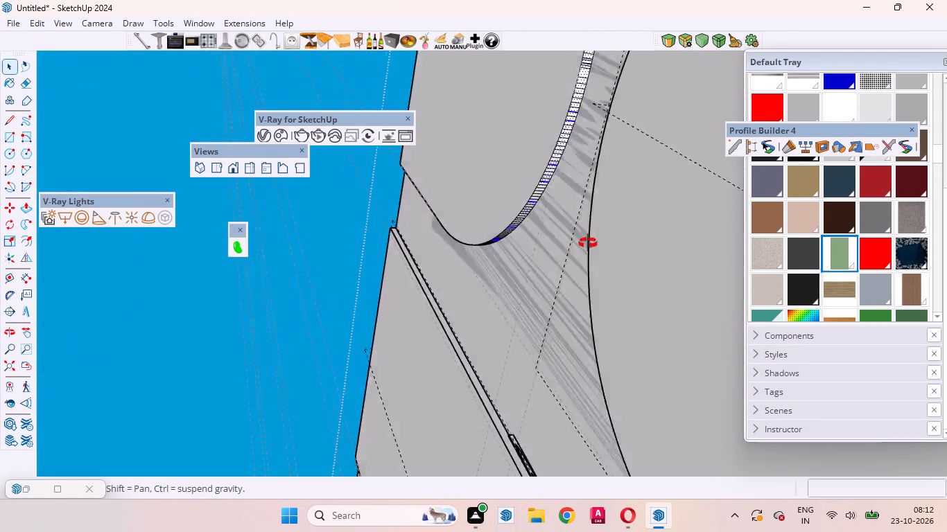
{"action": "middle_click_drag", "start_coordinate": [588, 243], "coordinate": [727, 64], "text": "ctrl"}
{"action": "scroll", "coordinate": [557, 274], "scroll_direction": "down", "scroll_amount": 4, "text": "ctrl"}
{"action": "scroll", "coordinate": [288, 303], "scroll_direction": "up", "scroll_amount": 4, "text": "ctrl"}
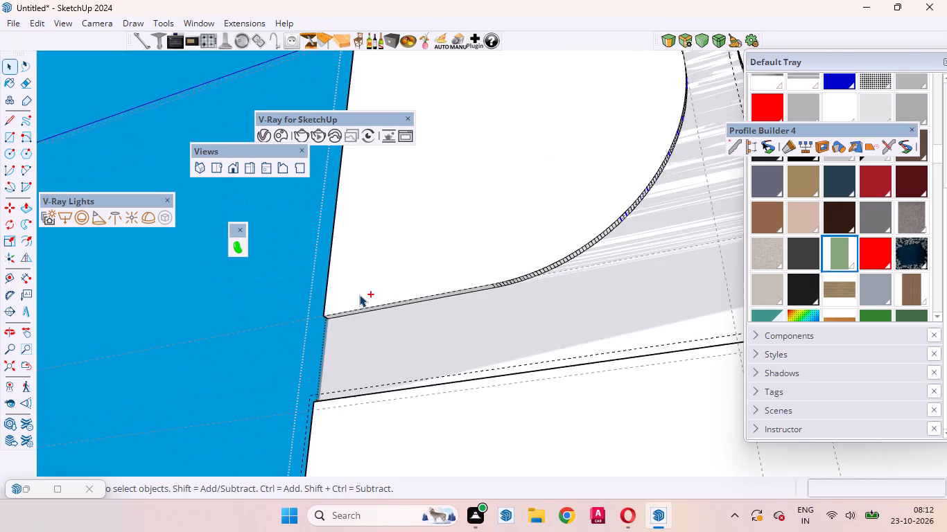
{"action": "scroll", "coordinate": [359, 294], "scroll_direction": "up", "scroll_amount": 11, "text": "ctrl"}
{"action": "middle_click_drag", "start_coordinate": [472, 305], "coordinate": [493, 225], "text": "ctrl"}
{"action": "scroll", "coordinate": [564, 213], "scroll_direction": "up", "scroll_amount": 5, "text": "ctrl"}
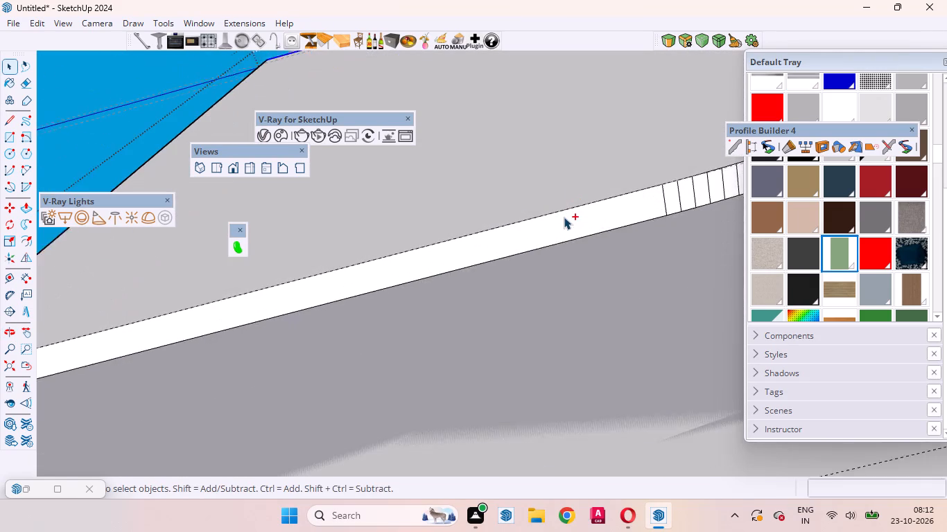
{"action": "double_click", "coordinate": [560, 222], "text": "ctrl"}
Add the first seven curved facets adjoining the straight edge strip.
{"action": "scroll", "coordinate": [261, 317], "scroll_direction": "down", "scroll_amount": 5, "text": "ctrl"}
{"action": "scroll", "coordinate": [596, 250], "scroll_direction": "up", "scroll_amount": 6, "text": "ctrl"}
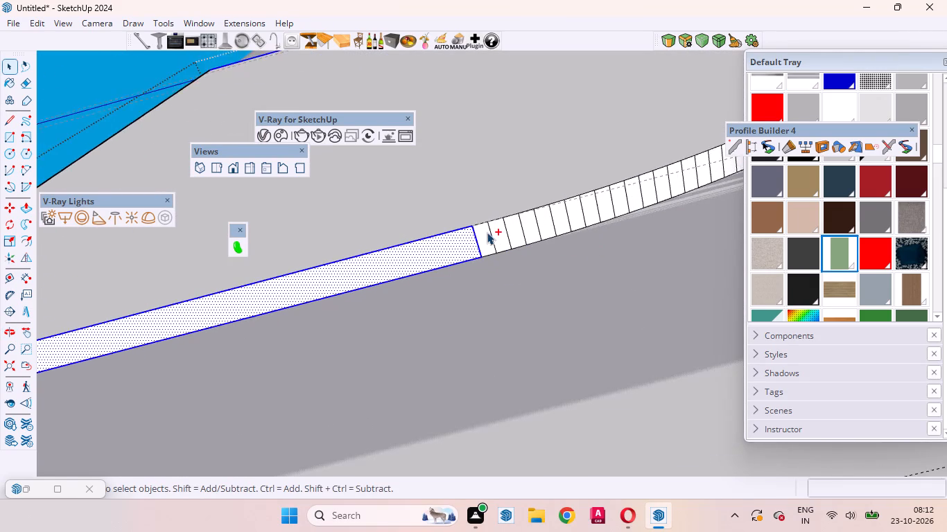
{"action": "scroll", "coordinate": [487, 232], "scroll_direction": "up", "scroll_amount": 2, "text": "ctrl"}
{"action": "left_click", "coordinate": [480, 243], "text": "ctrl"}
{"action": "left_click", "coordinate": [502, 246], "text": "ctrl"}
{"action": "left_click", "coordinate": [524, 237], "text": "ctrl"}
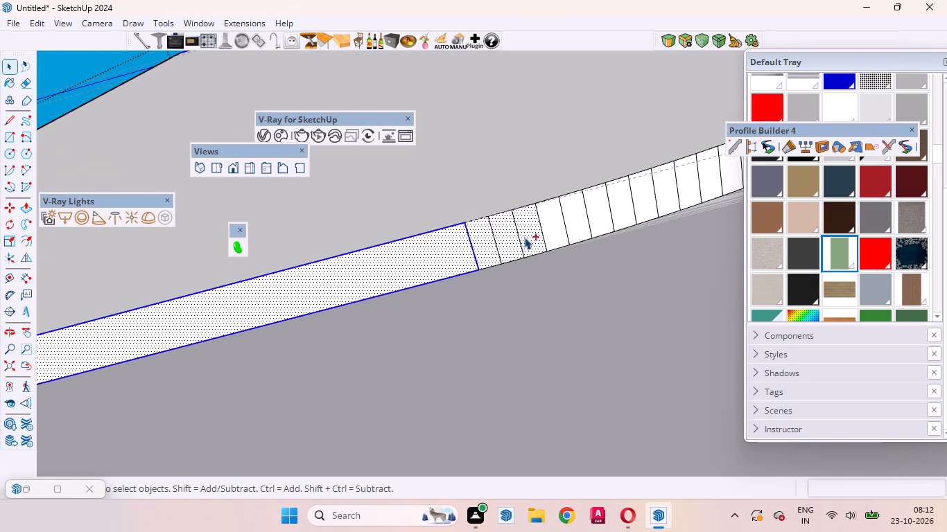
{"action": "left_click", "coordinate": [550, 222], "text": "ctrl"}
{"action": "left_click", "coordinate": [580, 225], "text": "ctrl"}
{"action": "left_click", "coordinate": [607, 210], "text": "ctrl"}
{"action": "left_click", "coordinate": [623, 202], "text": "ctrl"}
Continue the facet selection along the curve from the straight strip, including the facet that was skipped.
{"action": "scroll", "coordinate": [288, 325], "scroll_direction": "down", "scroll_amount": 11, "text": "ctrl"}
{"action": "scroll", "coordinate": [427, 300], "scroll_direction": "up", "scroll_amount": 1, "text": "ctrl"}
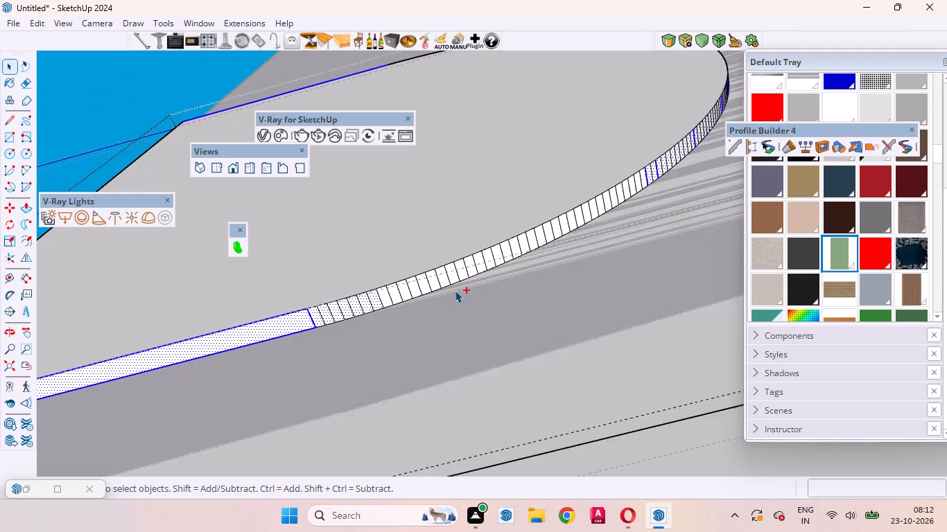
{"action": "scroll", "coordinate": [455, 290], "scroll_direction": "up", "scroll_amount": 2, "text": "ctrl"}
{"action": "left_click", "coordinate": [363, 300], "text": "ctrl"}
{"action": "left_click", "coordinate": [376, 299], "text": "ctrl"}
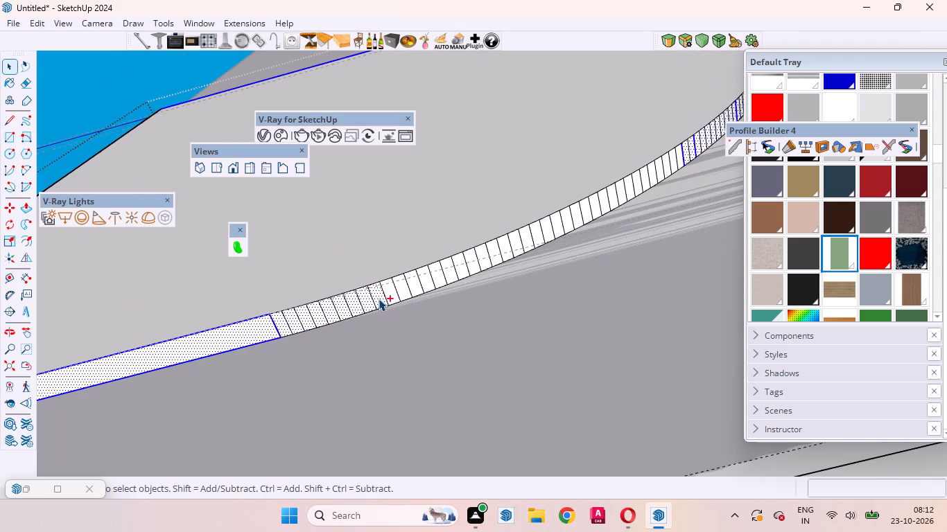
{"action": "left_click", "coordinate": [393, 292], "text": "ctrl"}
{"action": "left_click", "coordinate": [406, 285], "text": "ctrl"}
{"action": "left_click", "coordinate": [412, 282], "text": "ctrl"}
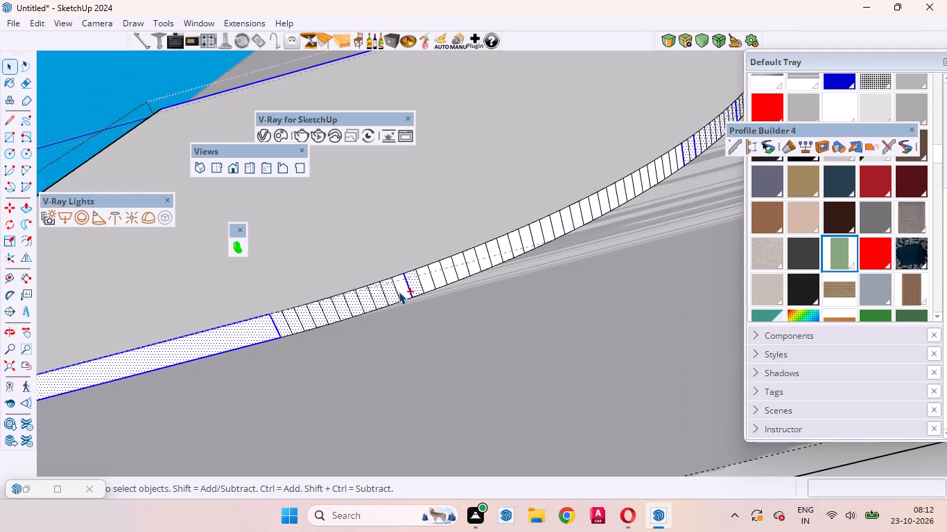
{"action": "left_click", "coordinate": [399, 292], "text": "ctrl"}
{"action": "left_click", "coordinate": [403, 291], "text": "ctrl"}
{"action": "left_click", "coordinate": [427, 280], "text": "ctrl"}
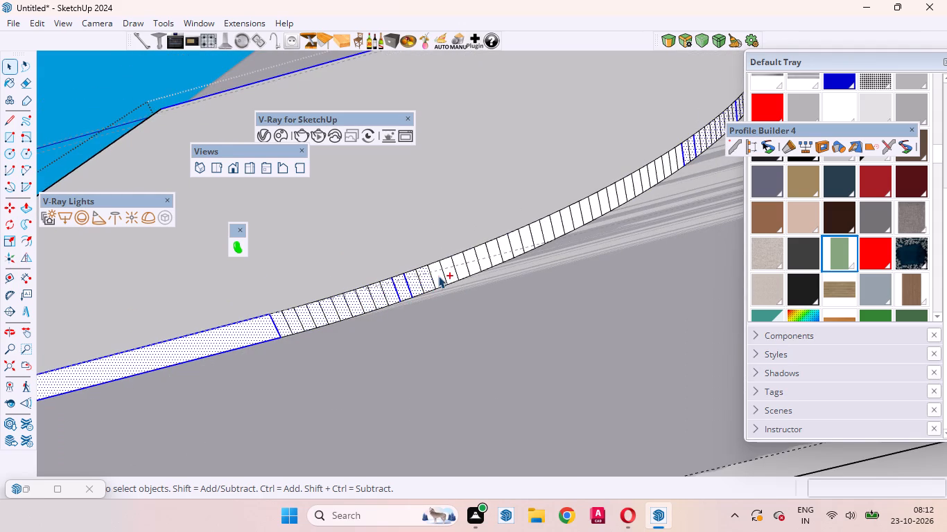
Add the following facets in sequence along the middle of the curve.
{"action": "left_click", "coordinate": [438, 276], "text": "ctrl"}
{"action": "left_click", "coordinate": [444, 270], "text": "ctrl"}
{"action": "left_click", "coordinate": [457, 266], "text": "ctrl"}
{"action": "left_click", "coordinate": [447, 272], "text": "ctrl"}
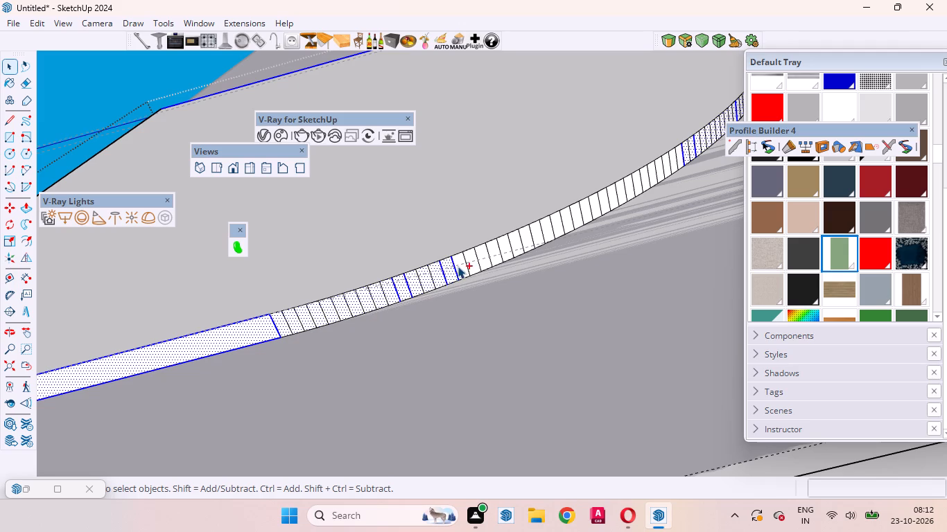
{"action": "left_click", "coordinate": [457, 265], "text": "ctrl"}
{"action": "left_click", "coordinate": [469, 261], "text": "ctrl"}
{"action": "left_click", "coordinate": [485, 258], "text": "ctrl"}
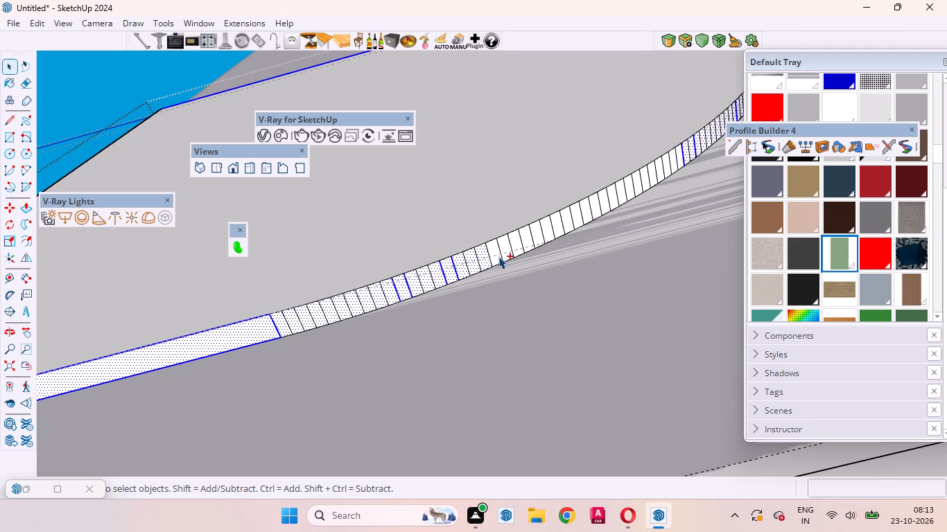
Add nine more facets along the curve towards the already selected crown run.
{"action": "left_click", "coordinate": [498, 256], "text": "ctrl"}
{"action": "left_click", "coordinate": [505, 245], "text": "ctrl"}
{"action": "left_click", "coordinate": [514, 241], "text": "ctrl"}
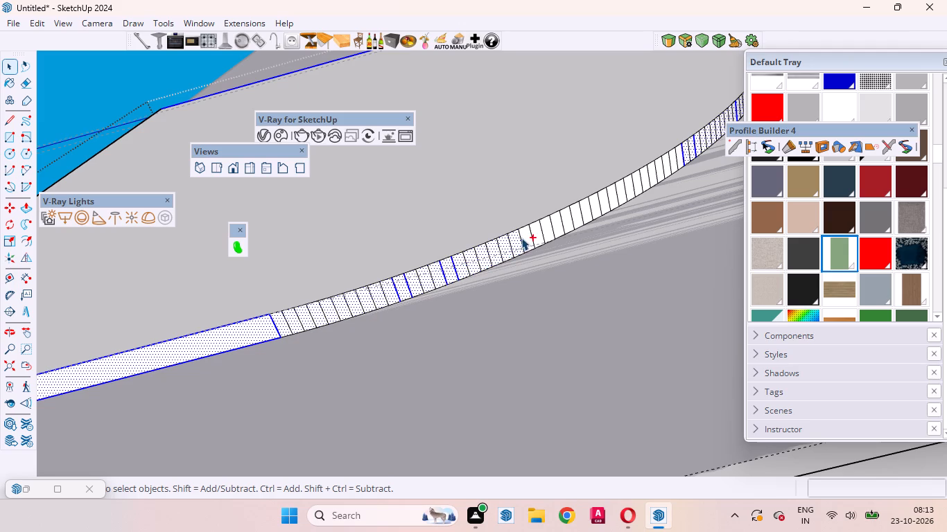
{"action": "left_click", "coordinate": [527, 237], "text": "ctrl"}
{"action": "left_click", "coordinate": [535, 231], "text": "ctrl"}
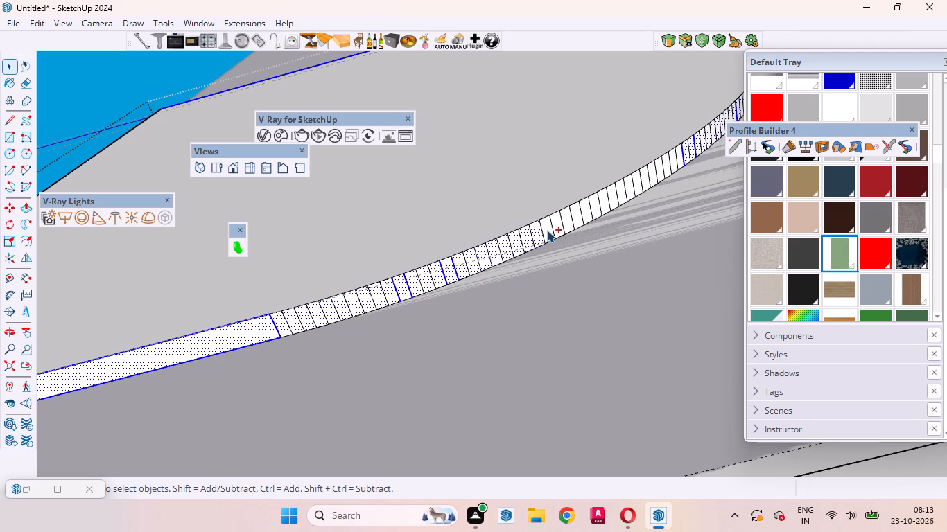
{"action": "left_click", "coordinate": [547, 230], "text": "ctrl"}
{"action": "left_click", "coordinate": [557, 223], "text": "ctrl"}
{"action": "left_click", "coordinate": [566, 218], "text": "ctrl"}
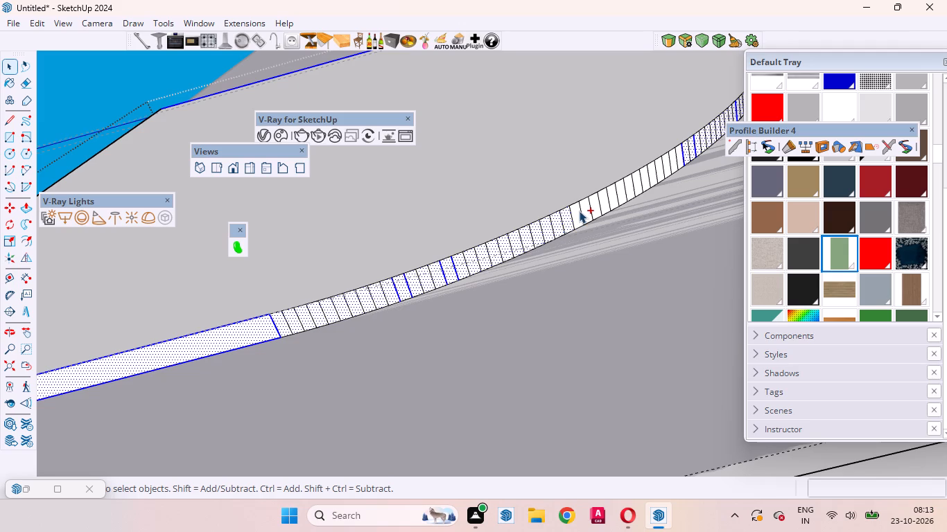
{"action": "left_click", "coordinate": [577, 211], "text": "ctrl"}
Add the two facets directly next to the already selected crown run, working back towards the straight strip.
{"action": "left_click", "coordinate": [681, 158], "text": "ctrl"}
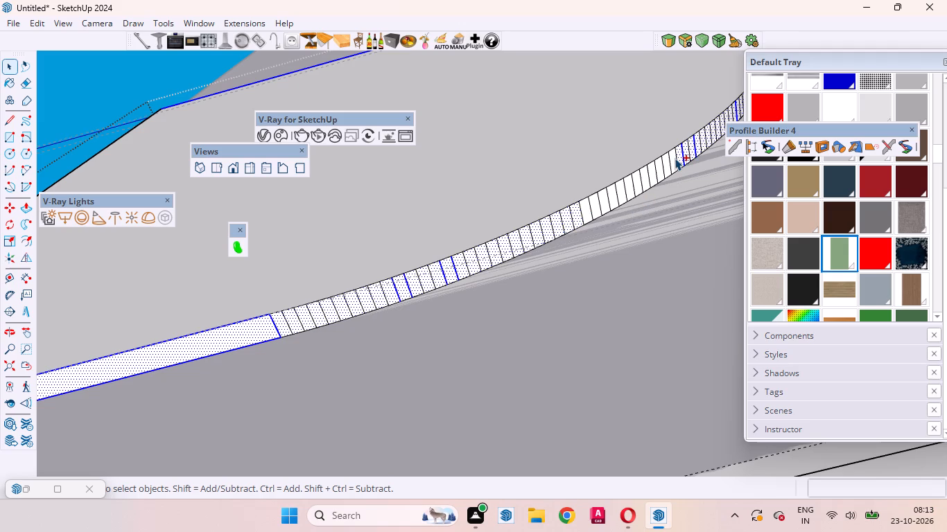
{"action": "left_click", "coordinate": [675, 158], "text": "ctrl"}
{"action": "left_click", "coordinate": [665, 167], "text": "ctrl"}
{"action": "left_click", "coordinate": [667, 163], "text": "ctrl"}
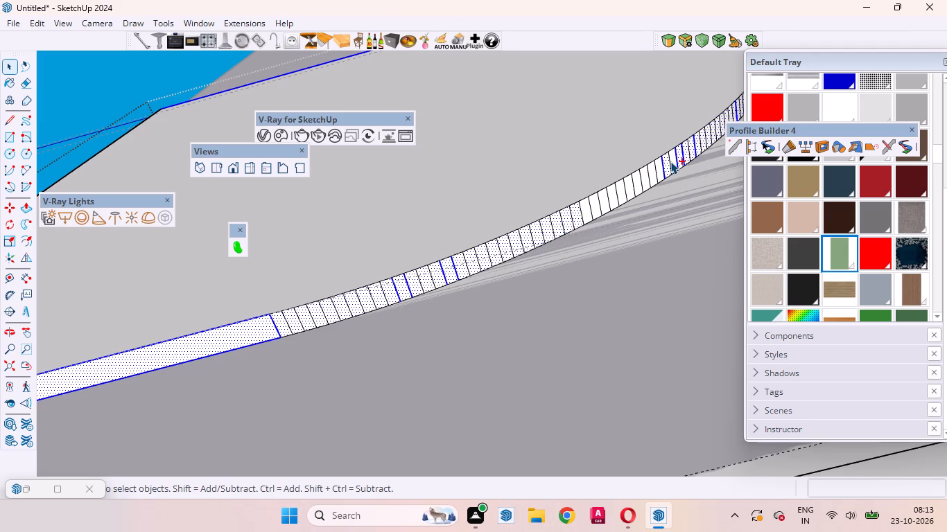
{"action": "left_click", "coordinate": [671, 161], "text": "ctrl"}
{"action": "scroll", "coordinate": [672, 169], "scroll_direction": "up", "scroll_amount": 10, "text": "ctrl"}
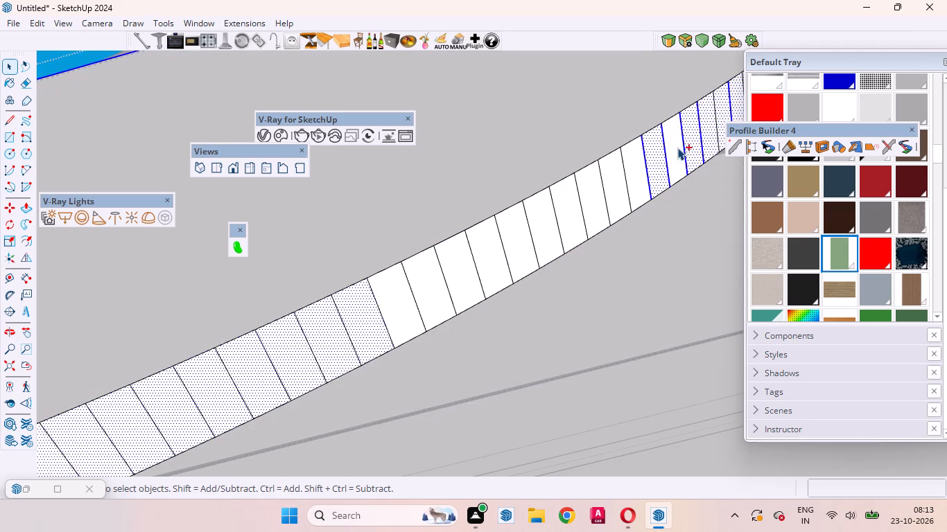
{"action": "left_click", "coordinate": [677, 146], "text": "ctrl"}
Add the remaining ten facets that separate the crown run from the straight-side selection.
{"action": "left_click", "coordinate": [638, 179], "text": "ctrl"}
{"action": "left_click", "coordinate": [616, 193], "text": "ctrl"}
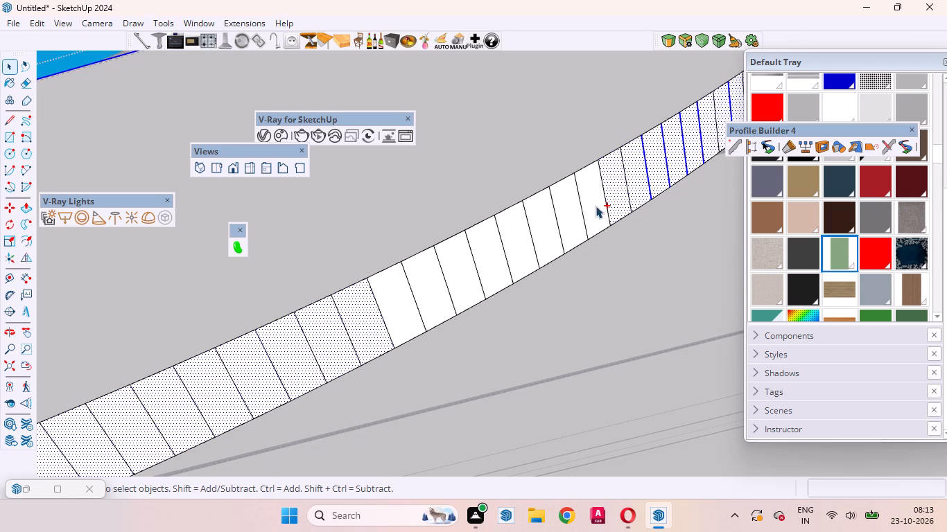
{"action": "left_click", "coordinate": [596, 206], "text": "ctrl"}
{"action": "left_click", "coordinate": [579, 213], "text": "ctrl"}
{"action": "left_click", "coordinate": [541, 231], "text": "ctrl"}
{"action": "left_click", "coordinate": [503, 253], "text": "ctrl"}
{"action": "left_click", "coordinate": [524, 241], "text": "ctrl"}
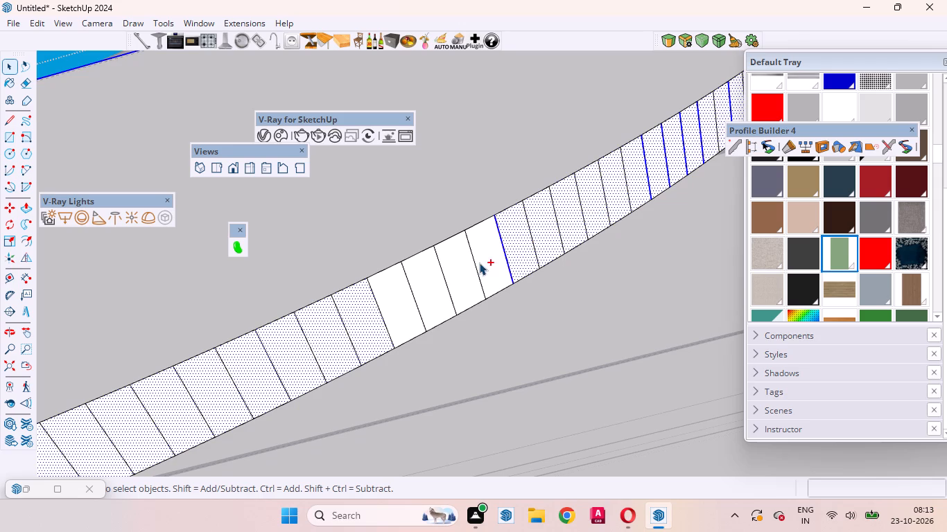
{"action": "left_click", "coordinate": [479, 263], "text": "ctrl"}
{"action": "left_click", "coordinate": [449, 274], "text": "ctrl"}
{"action": "left_click", "coordinate": [438, 283], "text": "ctrl"}
{"action": "left_click", "coordinate": [392, 294], "text": "ctrl"}
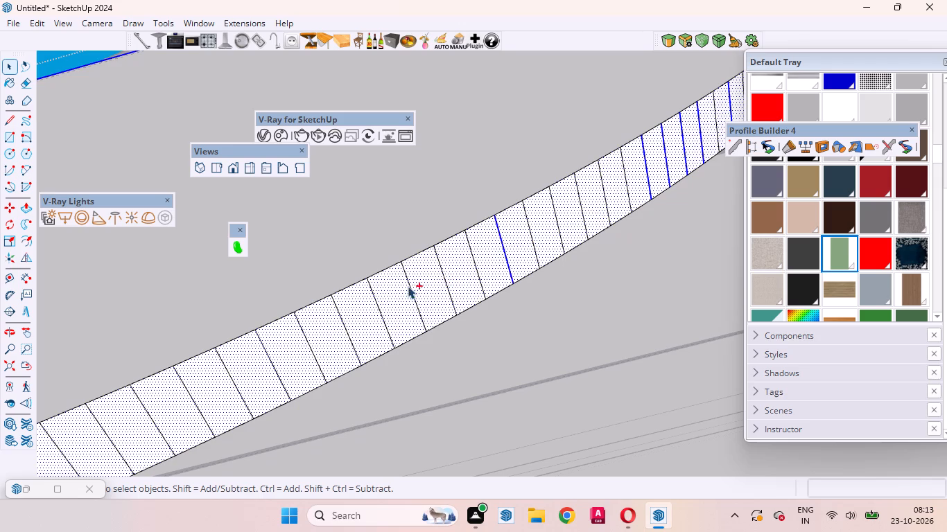
Group the complete selection of edge facets on the far-end upper panel.
{"action": "right_click", "coordinate": [422, 279], "text": "ctrl"}
{"action": "left_click", "coordinate": [483, 133], "text": "ctrl"}
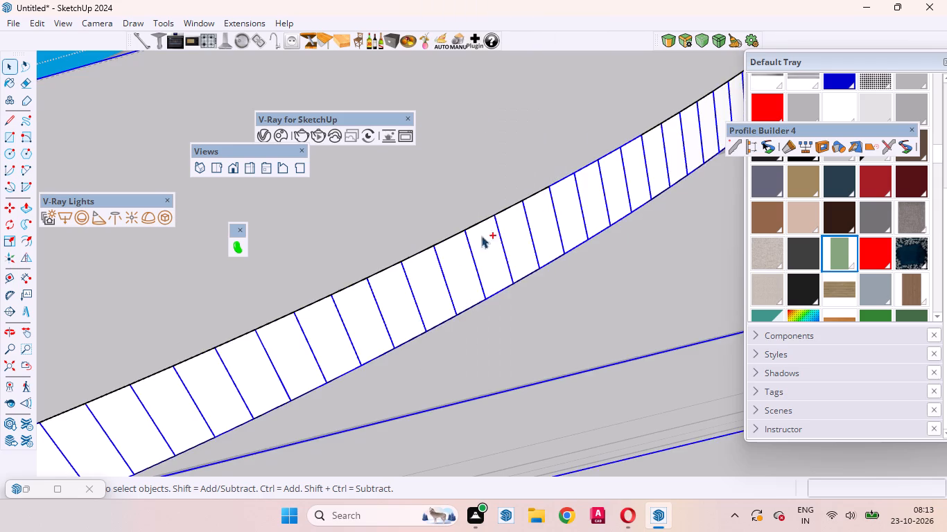
Convert the grouped panel edge into a V-Ray mesh light.
{"action": "scroll", "coordinate": [478, 251], "scroll_direction": "down", "scroll_amount": 20}
{"action": "scroll", "coordinate": [478, 251], "scroll_direction": "down", "scroll_amount": 5}
{"action": "middle_click_drag", "start_coordinate": [497, 301], "coordinate": [565, 305]}
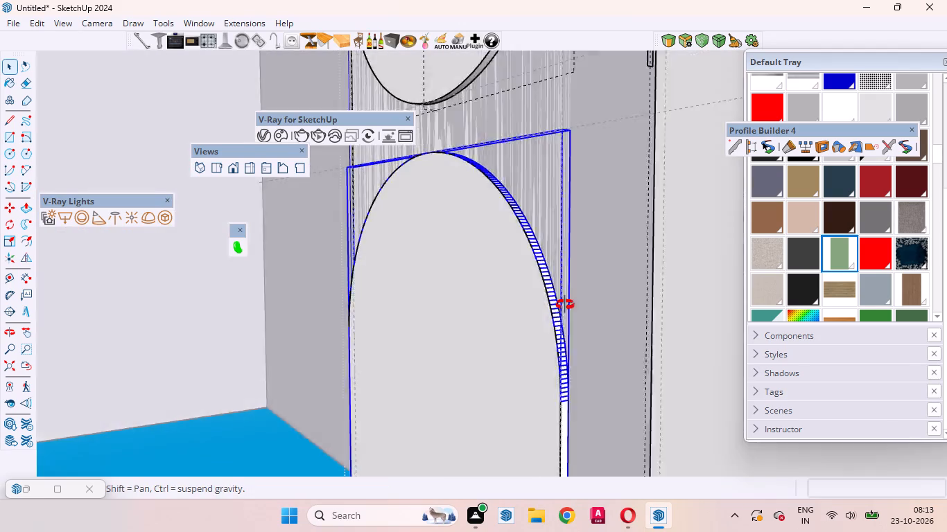
{"action": "middle_click_drag", "start_coordinate": [565, 305], "coordinate": [672, 292]}
{"action": "scroll", "coordinate": [559, 332], "scroll_direction": "down", "scroll_amount": 17}
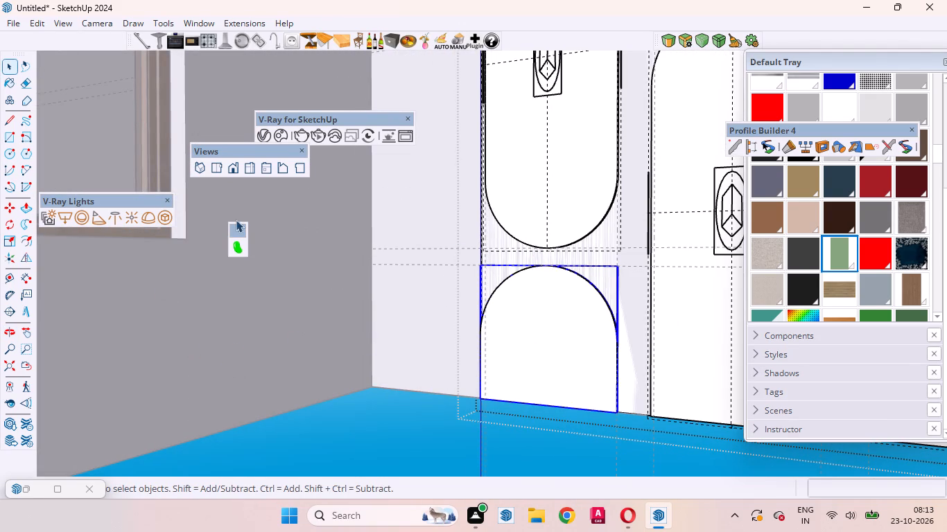
{"action": "left_click", "coordinate": [165, 217]}
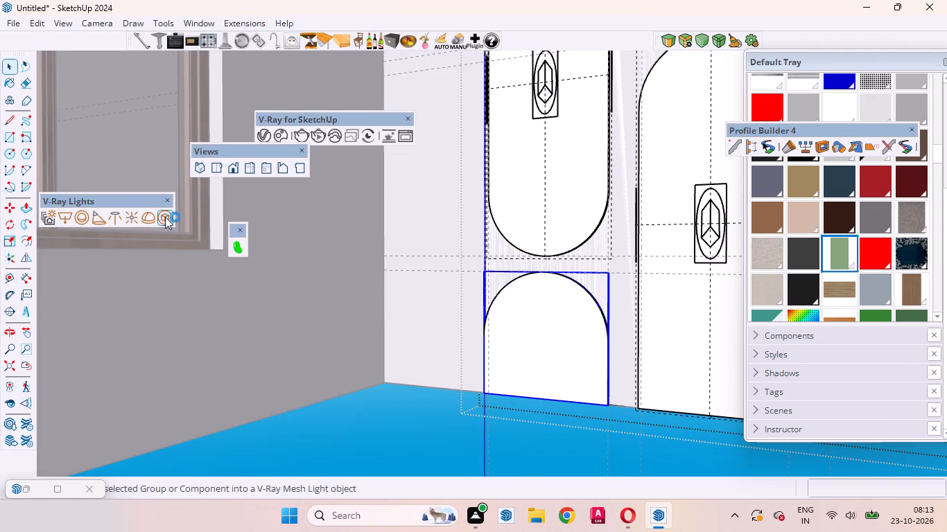
Examine the new mesh light from an overview of the bedroom's panelled wall.
{"action": "scroll", "coordinate": [500, 330], "scroll_direction": "down", "scroll_amount": 5}
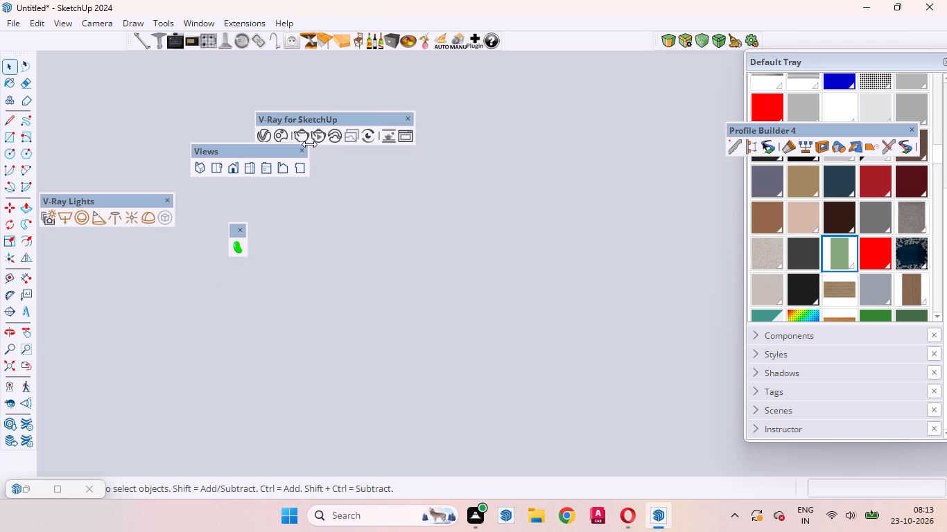
{"action": "left_click", "coordinate": [214, 170]}
{"action": "scroll", "coordinate": [477, 215], "scroll_direction": "down", "scroll_amount": 8}
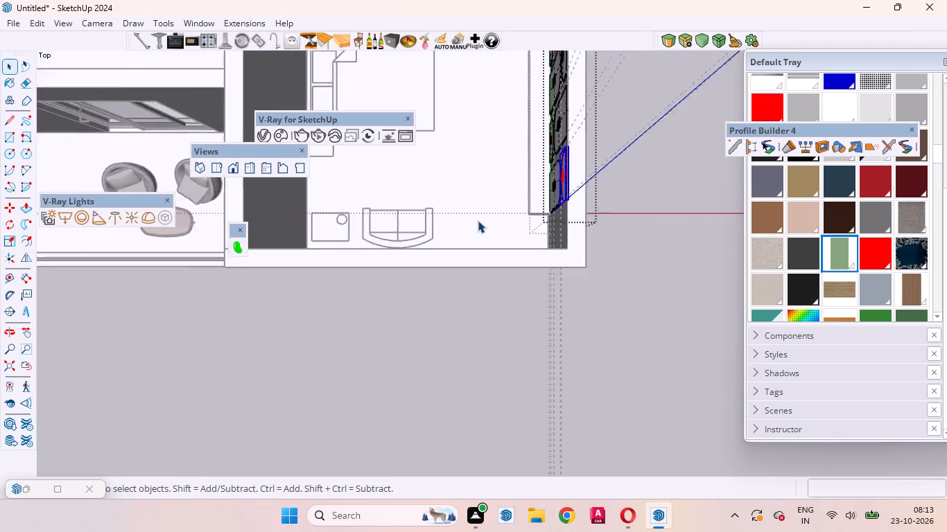
{"action": "scroll", "coordinate": [478, 220], "scroll_direction": "down", "scroll_amount": 3}
{"action": "middle_click_drag", "start_coordinate": [517, 281], "coordinate": [826, 134]}
{"action": "scroll", "coordinate": [826, 134], "scroll_direction": "up", "scroll_amount": 1}
{"action": "scroll", "coordinate": [489, 269], "scroll_direction": "down", "scroll_amount": 5}
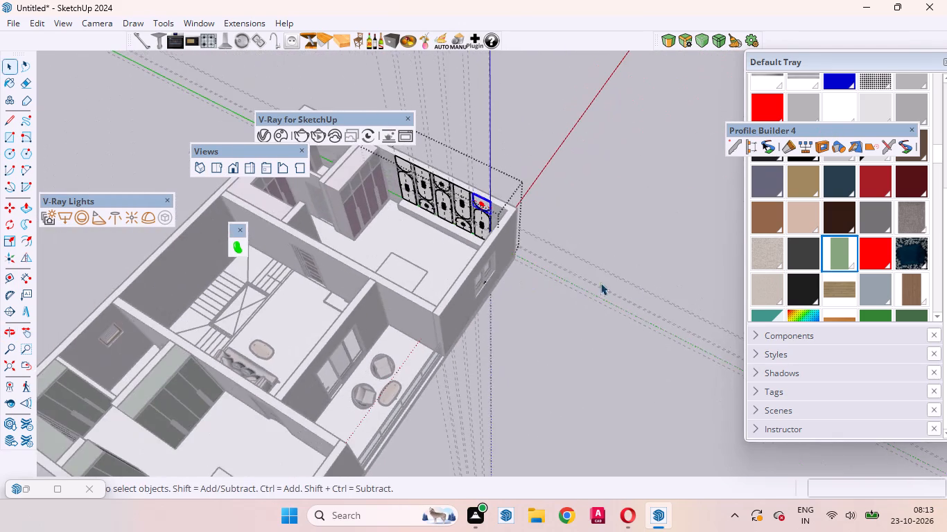
{"action": "scroll", "coordinate": [386, 222], "scroll_direction": "up", "scroll_amount": 10}
{"action": "middle_click_drag", "start_coordinate": [455, 250], "coordinate": [605, 221]}
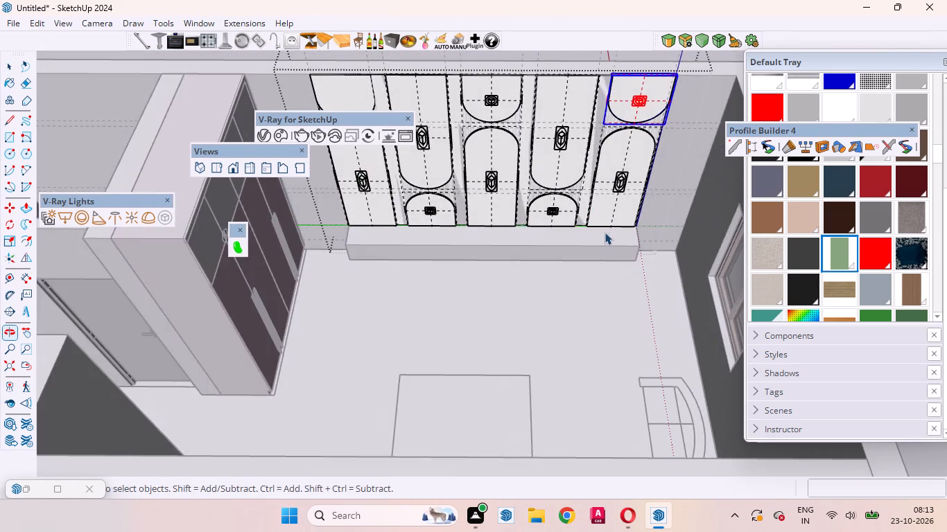
Open the upper panel at the wardrobe end of the bedroom wall and select the edge face along its straight side.
{"action": "scroll", "coordinate": [602, 254], "scroll_direction": "down", "scroll_amount": 5}
{"action": "scroll", "coordinate": [622, 179], "scroll_direction": "up", "scroll_amount": 9}
{"action": "scroll", "coordinate": [563, 237], "scroll_direction": "down", "scroll_amount": 4}
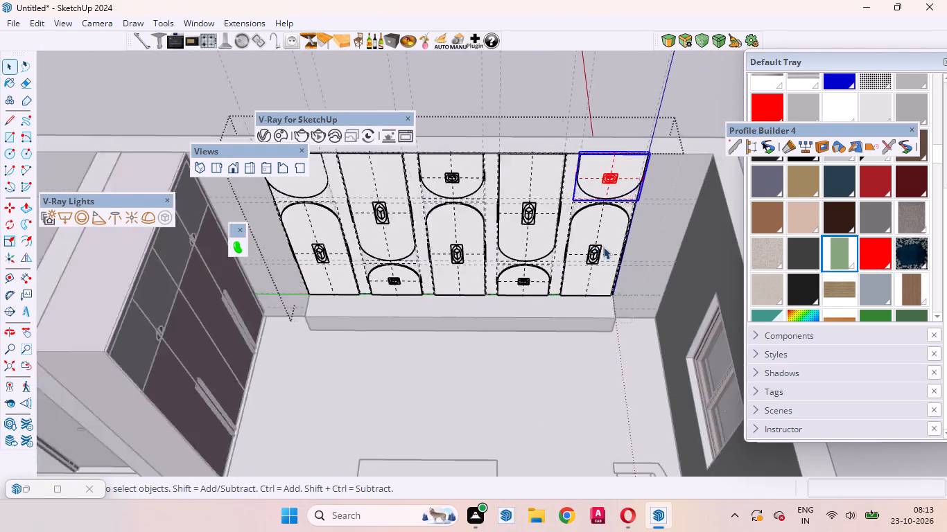
{"action": "scroll", "coordinate": [603, 247], "scroll_direction": "down", "scroll_amount": 6}
{"action": "scroll", "coordinate": [519, 232], "scroll_direction": "up", "scroll_amount": 5}
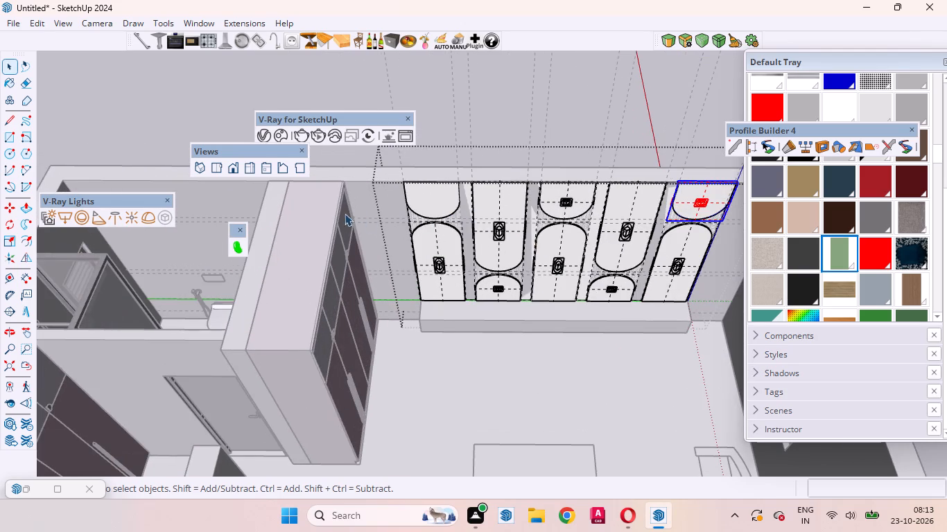
{"action": "left_click", "coordinate": [563, 121]}
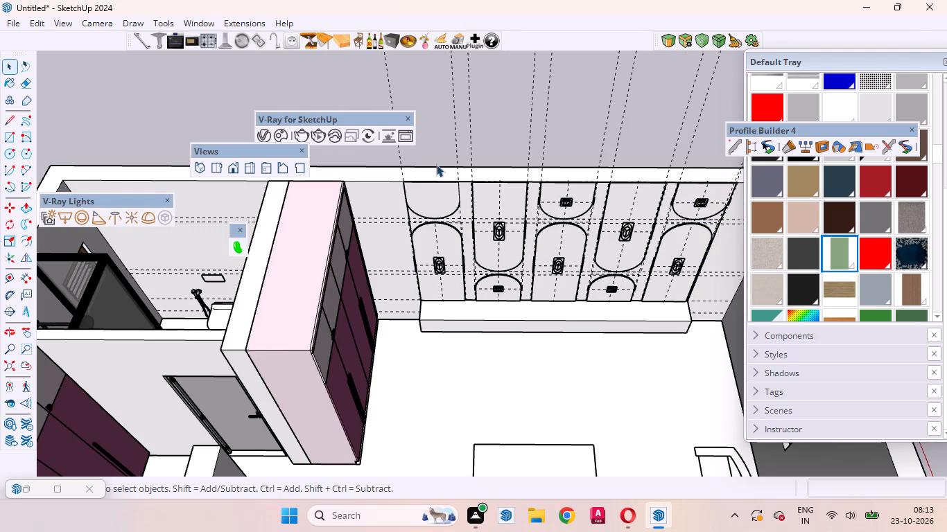
{"action": "scroll", "coordinate": [555, 125], "scroll_direction": "down", "scroll_amount": 5}
{"action": "scroll", "coordinate": [372, 143], "scroll_direction": "up", "scroll_amount": 16}
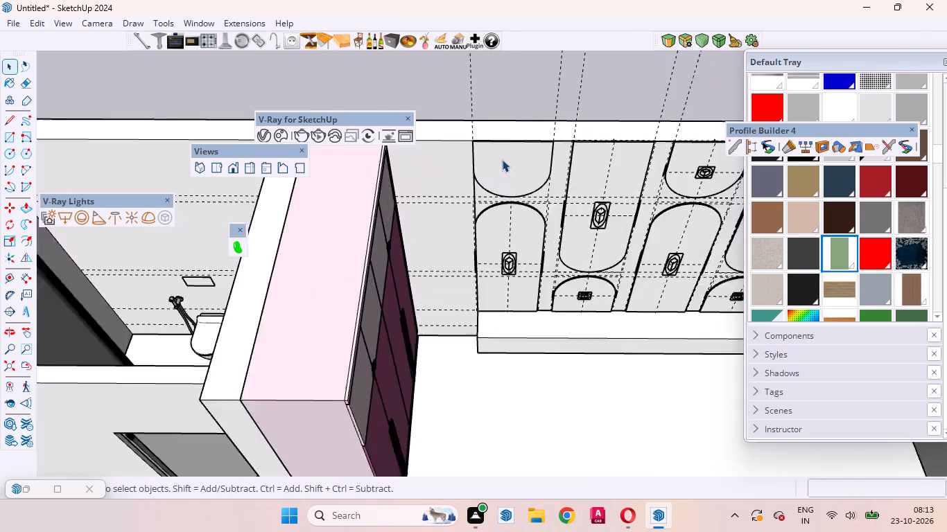
{"action": "scroll", "coordinate": [502, 159], "scroll_direction": "up", "scroll_amount": 6}
{"action": "middle_click_drag", "start_coordinate": [524, 194], "coordinate": [306, 111]}
{"action": "scroll", "coordinate": [561, 132], "scroll_direction": "up", "scroll_amount": 20}
{"action": "scroll", "coordinate": [561, 132], "scroll_direction": "up", "scroll_amount": 4}
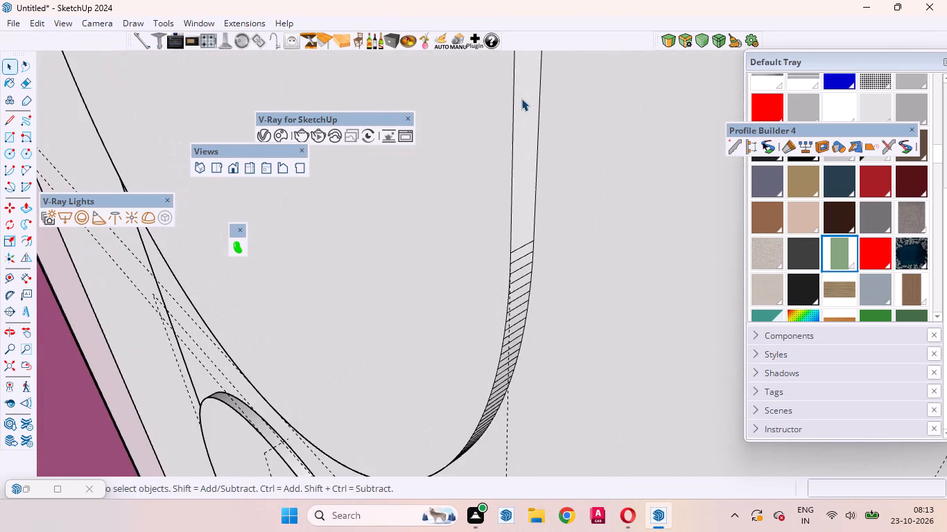
{"action": "left_click", "coordinate": [521, 98]}
{"action": "double_click", "coordinate": [522, 98]}
{"action": "left_click", "coordinate": [527, 108]}
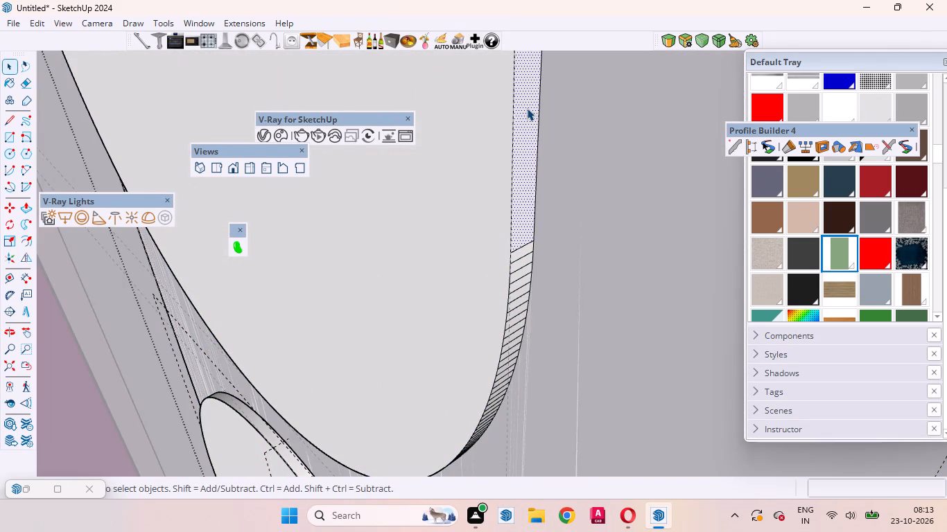
{"action": "double_click", "coordinate": [527, 108], "text": "ctrl"}
Add the first eight facets where the panel's straight side turns into its rounded lower edge to the selection.
{"action": "scroll", "coordinate": [517, 263], "scroll_direction": "up", "scroll_amount": 10, "text": "ctrl"}
{"action": "left_click", "coordinate": [519, 251], "text": "ctrl"}
{"action": "left_click", "coordinate": [519, 265], "text": "ctrl"}
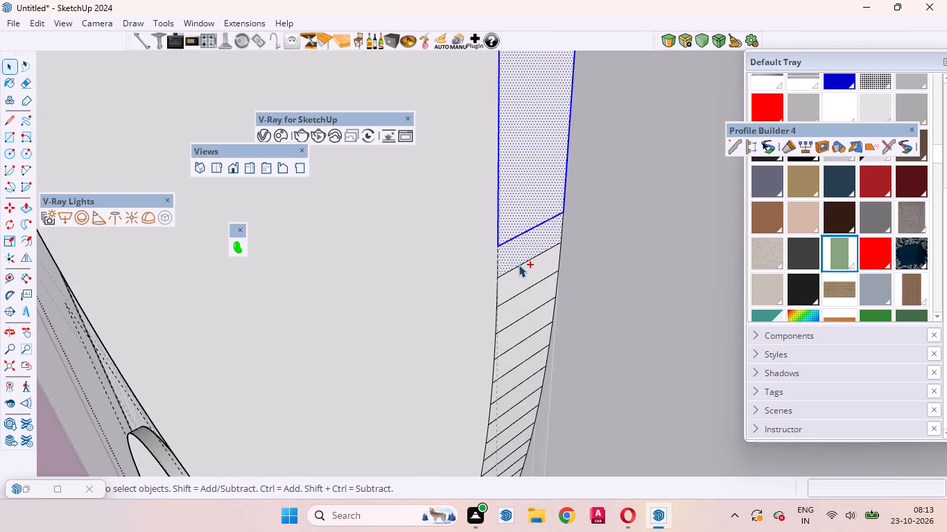
{"action": "left_click", "coordinate": [520, 277], "text": "ctrl"}
{"action": "left_click", "coordinate": [528, 301], "text": "ctrl"}
{"action": "left_click", "coordinate": [528, 320], "text": "ctrl"}
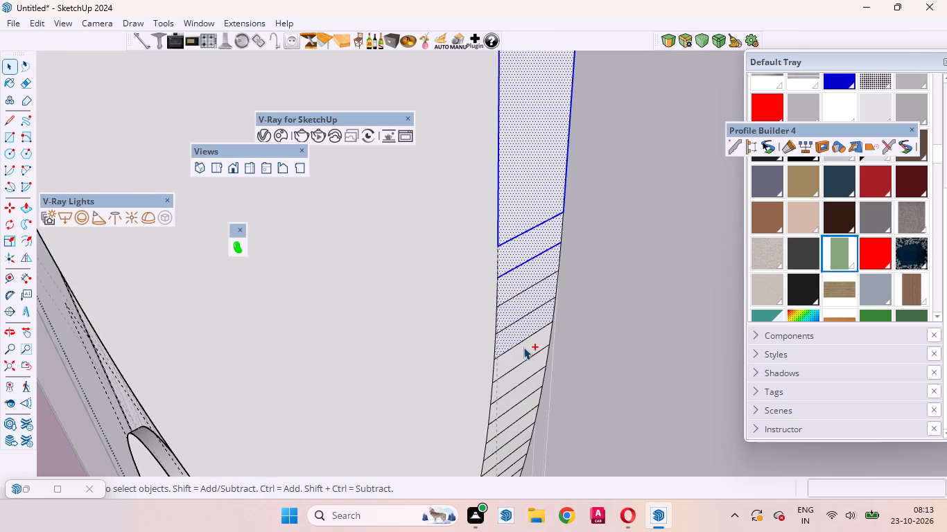
{"action": "left_click", "coordinate": [525, 351], "text": "ctrl"}
{"action": "left_click", "coordinate": [525, 375], "text": "ctrl"}
{"action": "left_click", "coordinate": [523, 392], "text": "ctrl"}
{"action": "left_click", "coordinate": [517, 413], "text": "ctrl"}
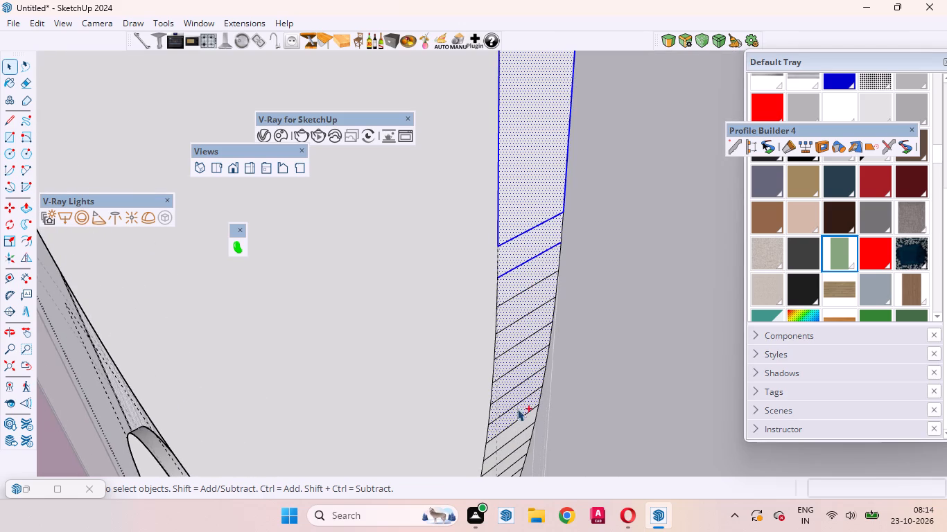
Extend the selection by the next seven facets down the upper part of the panel's curved edge.
{"action": "scroll", "coordinate": [697, 136], "scroll_direction": "down", "scroll_amount": 5, "text": "ctrl"}
{"action": "scroll", "coordinate": [705, 43], "scroll_direction": "down", "scroll_amount": 15, "text": "ctrl"}
{"action": "scroll", "coordinate": [614, 285], "scroll_direction": "up", "scroll_amount": 5, "text": "ctrl"}
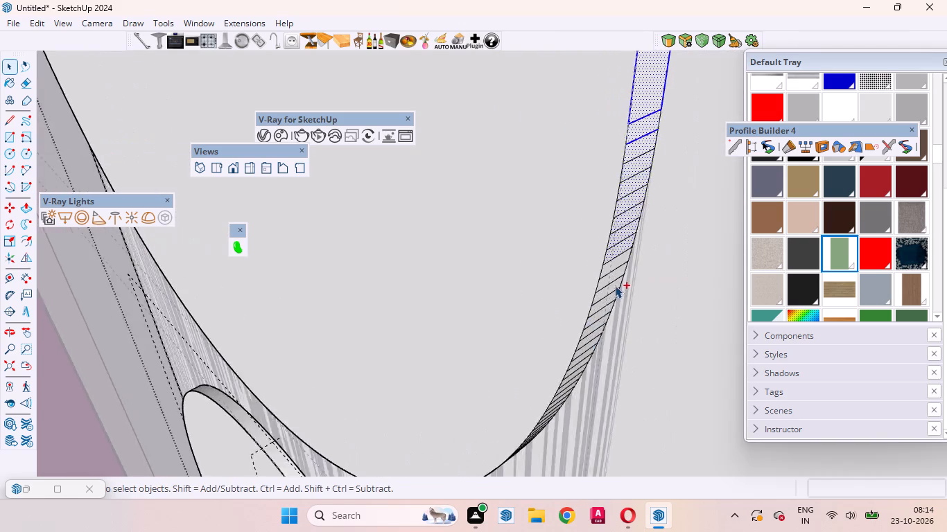
{"action": "scroll", "coordinate": [615, 285], "scroll_direction": "up", "scroll_amount": 12, "text": "ctrl"}
{"action": "left_click", "coordinate": [600, 235], "text": "ctrl"}
{"action": "left_click", "coordinate": [600, 261], "text": "ctrl"}
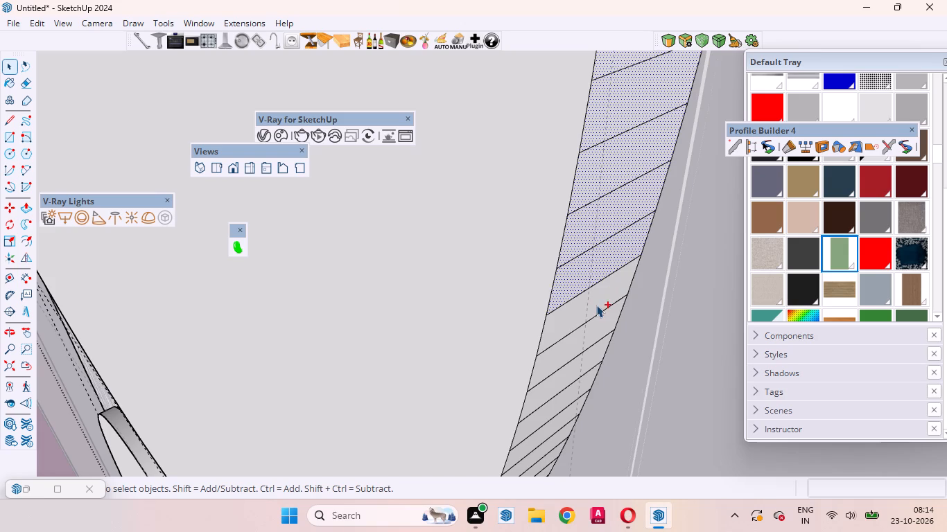
{"action": "left_click", "coordinate": [596, 305], "text": "ctrl"}
{"action": "left_click", "coordinate": [589, 328], "text": "ctrl"}
{"action": "scroll", "coordinate": [635, 198], "scroll_direction": "down", "scroll_amount": 9, "text": "ctrl"}
{"action": "scroll", "coordinate": [599, 299], "scroll_direction": "up", "scroll_amount": 7, "text": "ctrl"}
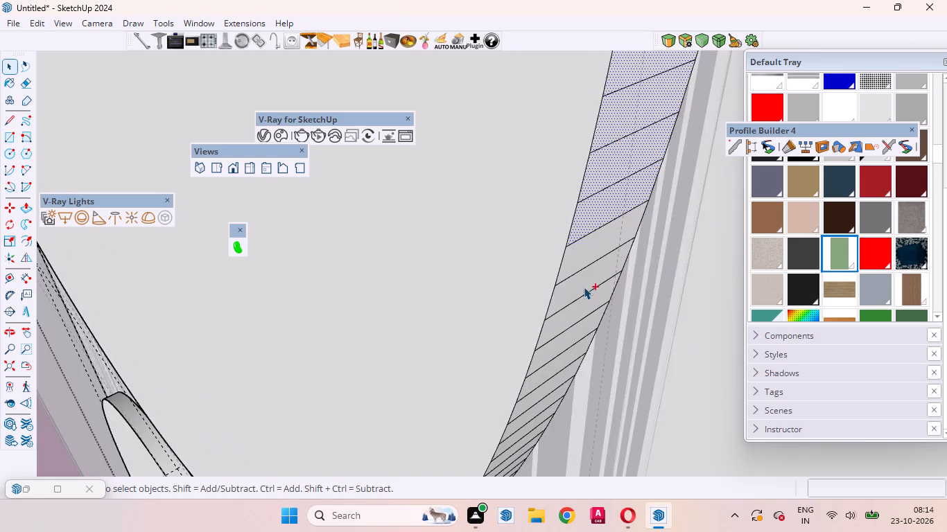
{"action": "scroll", "coordinate": [584, 287], "scroll_direction": "up", "scroll_amount": 3, "text": "ctrl"}
{"action": "left_click", "coordinate": [577, 239], "text": "ctrl"}
{"action": "left_click", "coordinate": [577, 285], "text": "ctrl"}
{"action": "left_click", "coordinate": [576, 323], "text": "ctrl"}
Add eight more consecutive facets down the side of the panel's curved edge to the selection.
{"action": "scroll", "coordinate": [651, 194], "scroll_direction": "down", "scroll_amount": 3, "text": "ctrl"}
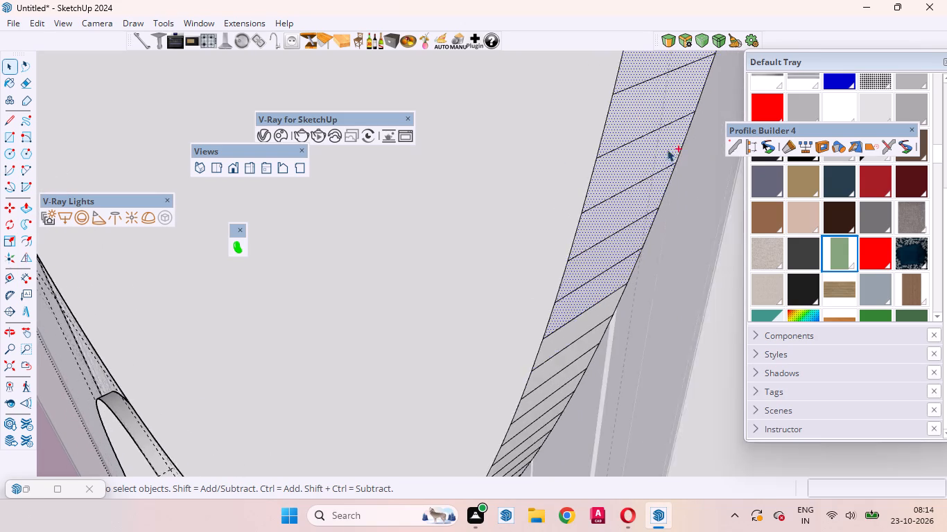
{"action": "scroll", "coordinate": [667, 149], "scroll_direction": "down", "scroll_amount": 5, "text": "ctrl"}
{"action": "scroll", "coordinate": [582, 309], "scroll_direction": "up", "scroll_amount": 10, "text": "ctrl"}
{"action": "left_click", "coordinate": [593, 220], "text": "ctrl"}
{"action": "left_click", "coordinate": [597, 273], "text": "ctrl"}
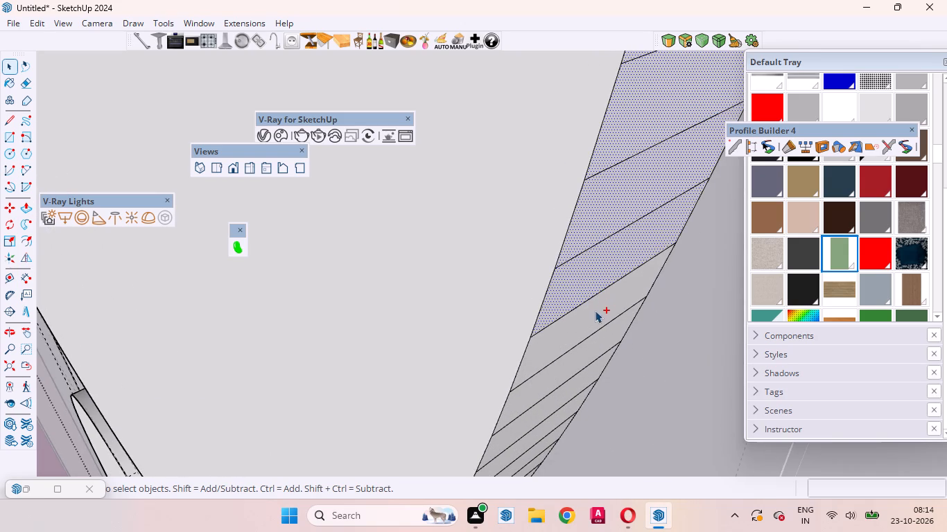
{"action": "left_click", "coordinate": [593, 313], "text": "ctrl"}
{"action": "scroll", "coordinate": [680, 188], "scroll_direction": "down", "scroll_amount": 8, "text": "ctrl"}
{"action": "scroll", "coordinate": [604, 323], "scroll_direction": "up", "scroll_amount": 9, "text": "ctrl"}
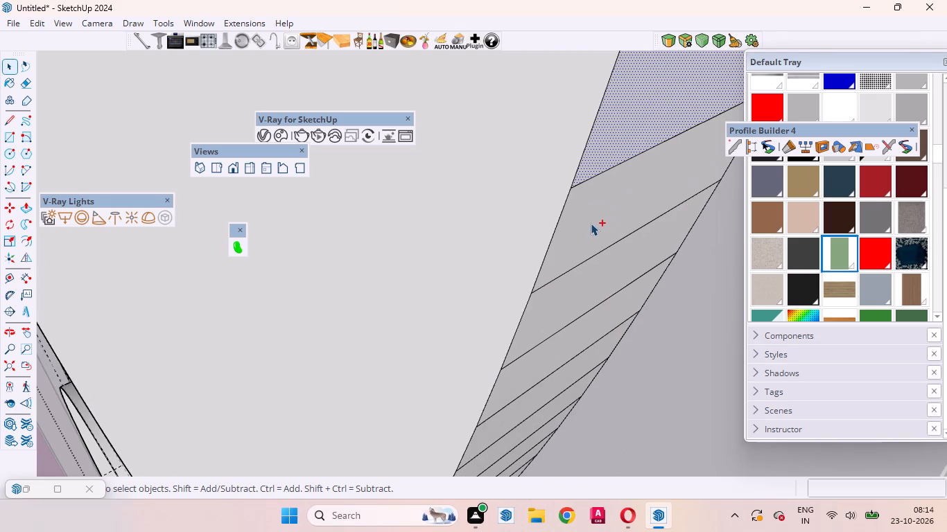
{"action": "left_click", "coordinate": [591, 224], "text": "ctrl"}
{"action": "left_click", "coordinate": [590, 289], "text": "ctrl"}
{"action": "scroll", "coordinate": [657, 233], "scroll_direction": "down", "scroll_amount": 9, "text": "ctrl"}
{"action": "scroll", "coordinate": [616, 308], "scroll_direction": "up", "scroll_amount": 10, "text": "ctrl"}
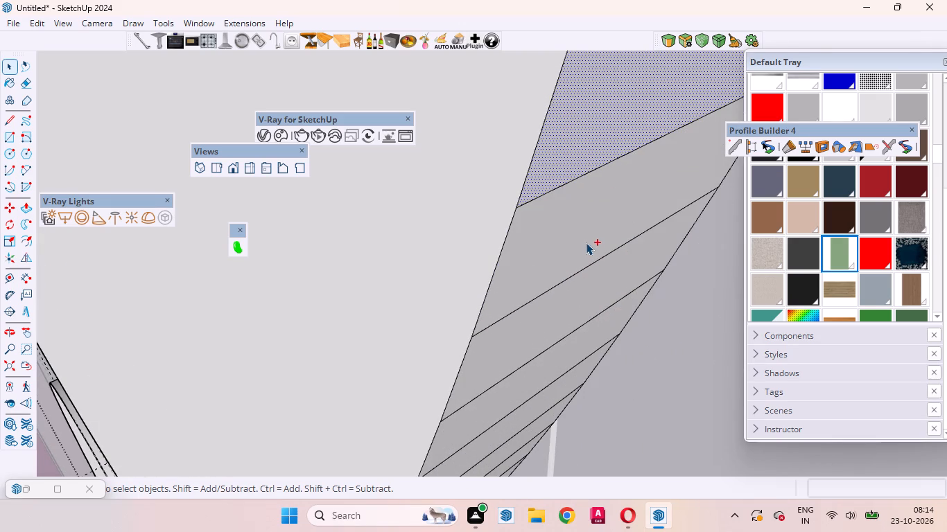
{"action": "left_click", "coordinate": [586, 242], "text": "ctrl"}
{"action": "left_click", "coordinate": [586, 304], "text": "ctrl"}
{"action": "left_click", "coordinate": [568, 358], "text": "ctrl"}
Continue the selection with the following six facets where the curved edge narrows toward the panel's bottom.
{"action": "scroll", "coordinate": [672, 198], "scroll_direction": "down", "scroll_amount": 9, "text": "ctrl"}
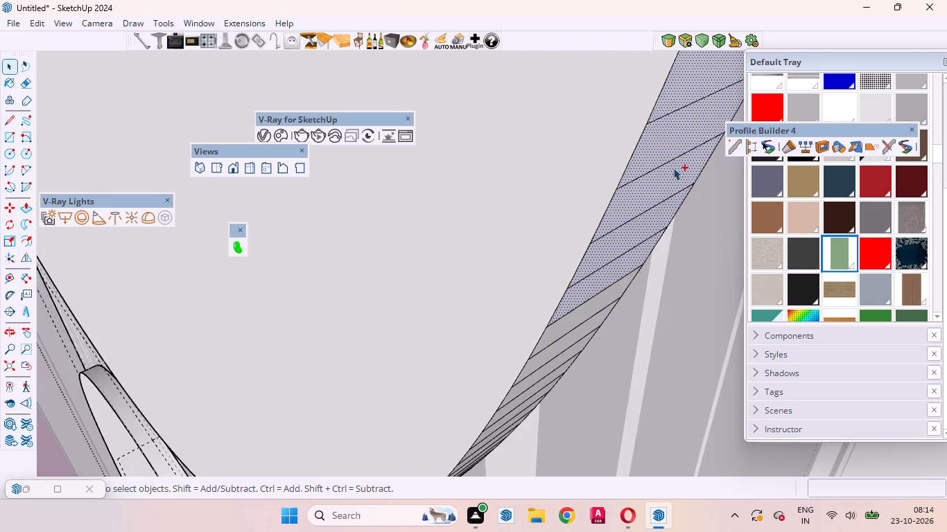
{"action": "scroll", "coordinate": [673, 168], "scroll_direction": "down", "scroll_amount": 6, "text": "ctrl"}
{"action": "scroll", "coordinate": [603, 305], "scroll_direction": "up", "scroll_amount": 12, "text": "ctrl"}
{"action": "left_click", "coordinate": [563, 127], "text": "ctrl"}
{"action": "left_click", "coordinate": [555, 208], "text": "ctrl"}
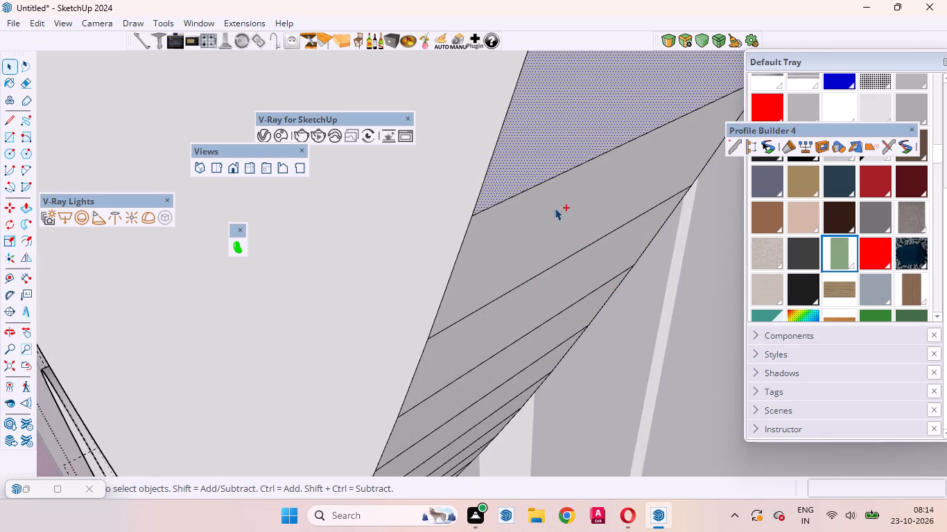
{"action": "left_click", "coordinate": [546, 296], "text": "ctrl"}
{"action": "left_click", "coordinate": [544, 348], "text": "ctrl"}
{"action": "scroll", "coordinate": [644, 211], "scroll_direction": "down", "scroll_amount": 9, "text": "ctrl"}
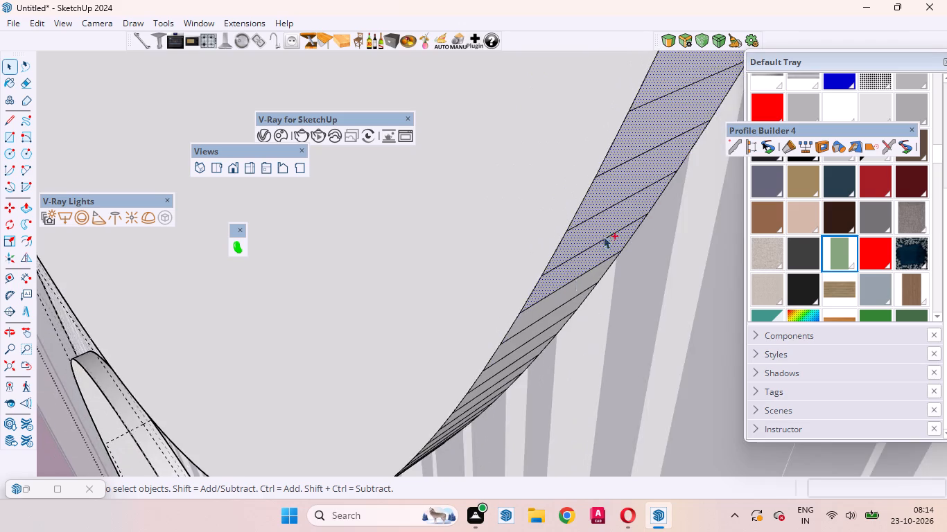
{"action": "scroll", "coordinate": [545, 332], "scroll_direction": "up", "scroll_amount": 11, "text": "ctrl"}
{"action": "left_click", "coordinate": [525, 245], "text": "ctrl"}
{"action": "left_click", "coordinate": [530, 300], "text": "ctrl"}
Add another four facets on the visible flank of the curve, just before the panel's underside.
{"action": "scroll", "coordinate": [655, 292], "scroll_direction": "down", "scroll_amount": 4, "text": "ctrl"}
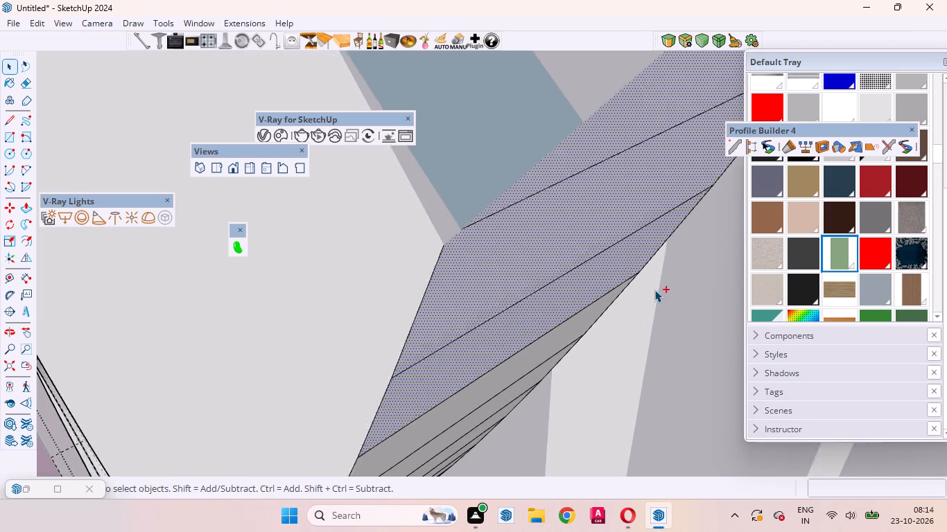
{"action": "scroll", "coordinate": [654, 290], "scroll_direction": "down", "scroll_amount": 12, "text": "ctrl"}
{"action": "scroll", "coordinate": [595, 373], "scroll_direction": "up", "scroll_amount": 6, "text": "ctrl"}
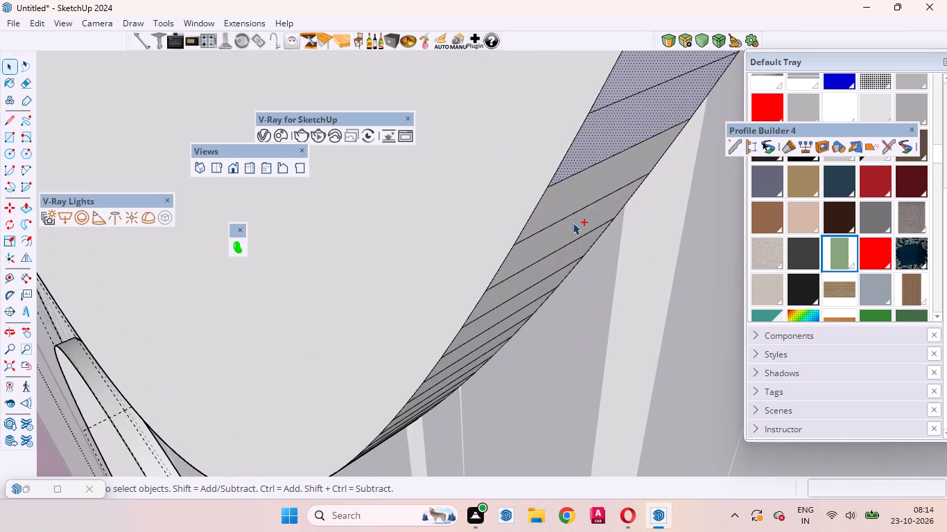
{"action": "left_click", "coordinate": [567, 201], "text": "ctrl"}
{"action": "left_click", "coordinate": [562, 234], "text": "ctrl"}
{"action": "left_click", "coordinate": [531, 281], "text": "ctrl"}
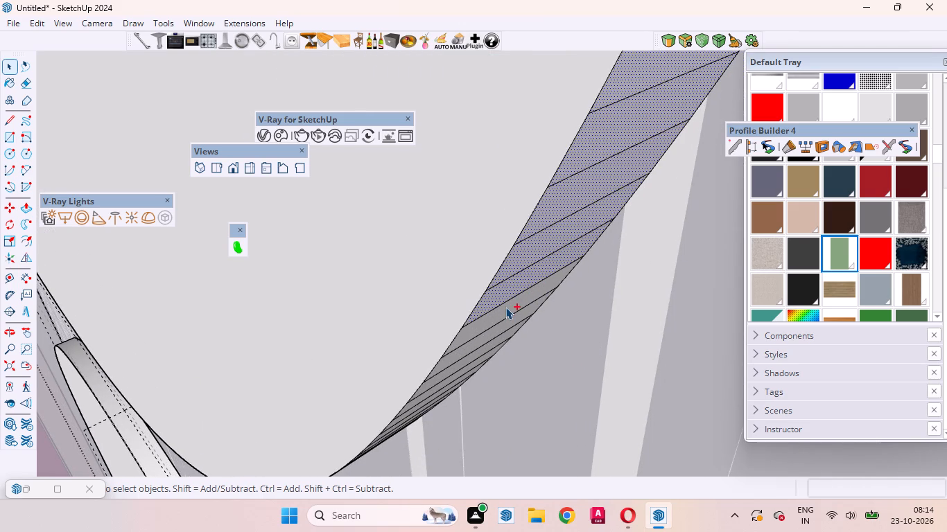
{"action": "left_click", "coordinate": [505, 314], "text": "ctrl"}
From beneath the panel, add the first eight unselected facets of the curved underside to the selection.
{"action": "scroll", "coordinate": [618, 196], "scroll_direction": "down", "scroll_amount": 9, "text": "ctrl"}
{"action": "middle_click_drag", "start_coordinate": [527, 326], "coordinate": [527, 280], "text": "ctrl"}
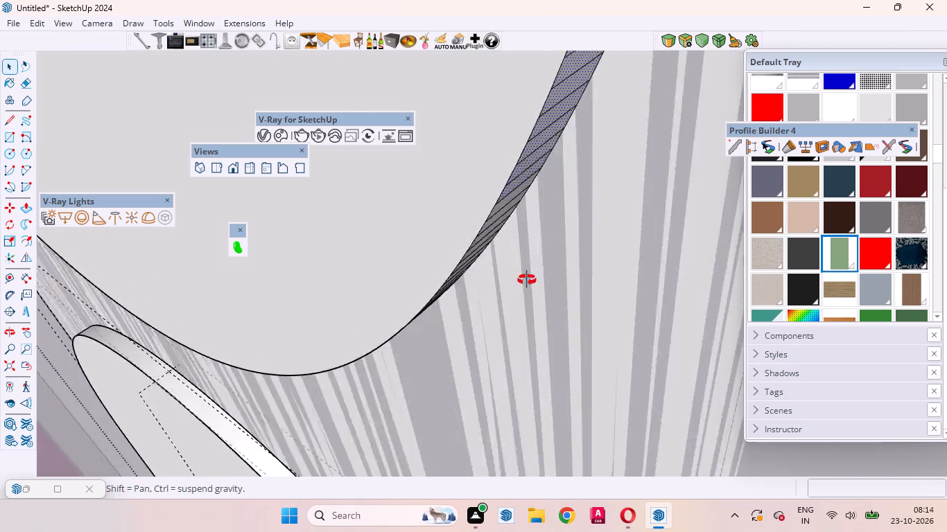
{"action": "middle_click_drag", "start_coordinate": [527, 280], "coordinate": [514, 254], "text": "ctrl"}
{"action": "left_click", "coordinate": [357, 301], "text": "ctrl"}
{"action": "left_click", "coordinate": [379, 303], "text": "ctrl"}
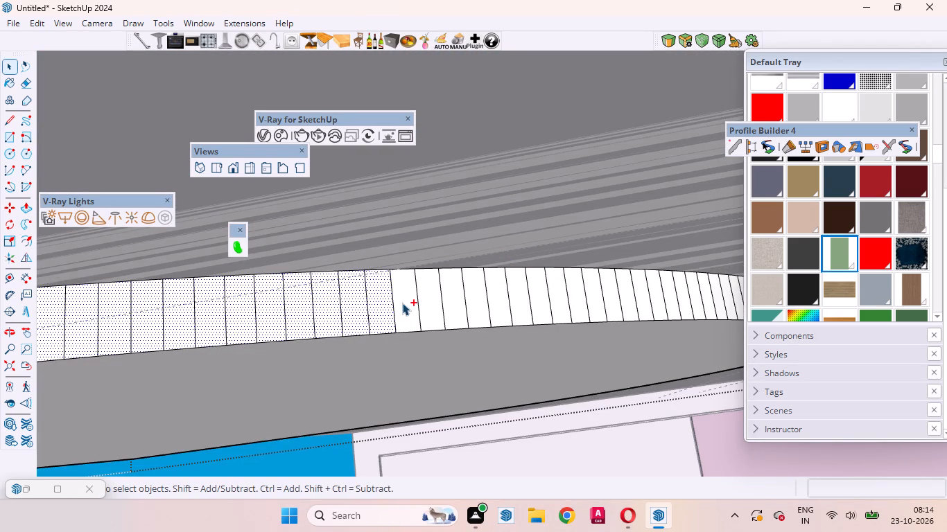
{"action": "left_click", "coordinate": [402, 303], "text": "ctrl"}
{"action": "left_click", "coordinate": [424, 303], "text": "ctrl"}
{"action": "left_click", "coordinate": [458, 303], "text": "ctrl"}
{"action": "left_click", "coordinate": [476, 305], "text": "ctrl"}
{"action": "left_click", "coordinate": [499, 303], "text": "ctrl"}
{"action": "left_click", "coordinate": [513, 302], "text": "ctrl"}
Add the next eight facets along the panel's curved underside to the selection.
{"action": "scroll", "coordinate": [239, 323], "scroll_direction": "down", "scroll_amount": 4, "text": "ctrl"}
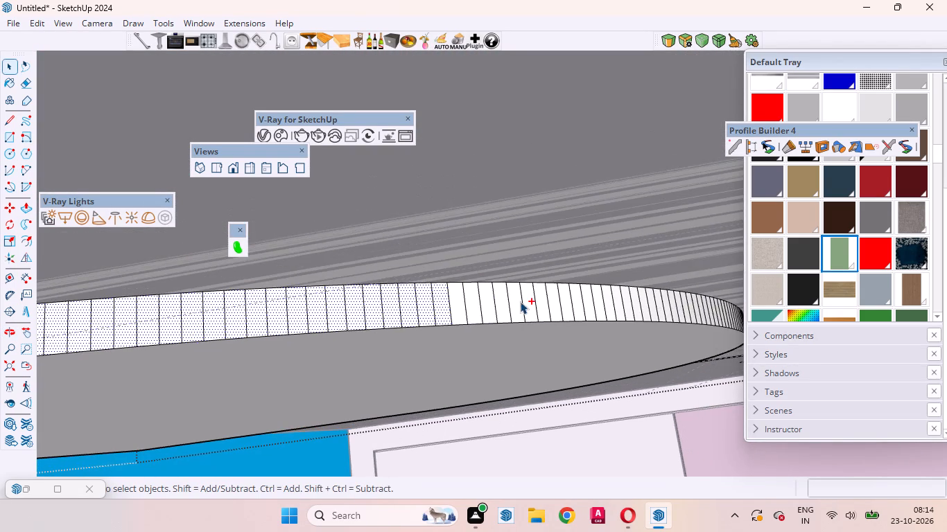
{"action": "scroll", "coordinate": [520, 301], "scroll_direction": "up", "scroll_amount": 4, "text": "ctrl"}
{"action": "left_click", "coordinate": [421, 302], "text": "ctrl"}
{"action": "left_click", "coordinate": [447, 305], "text": "ctrl"}
{"action": "left_click", "coordinate": [469, 312], "text": "ctrl"}
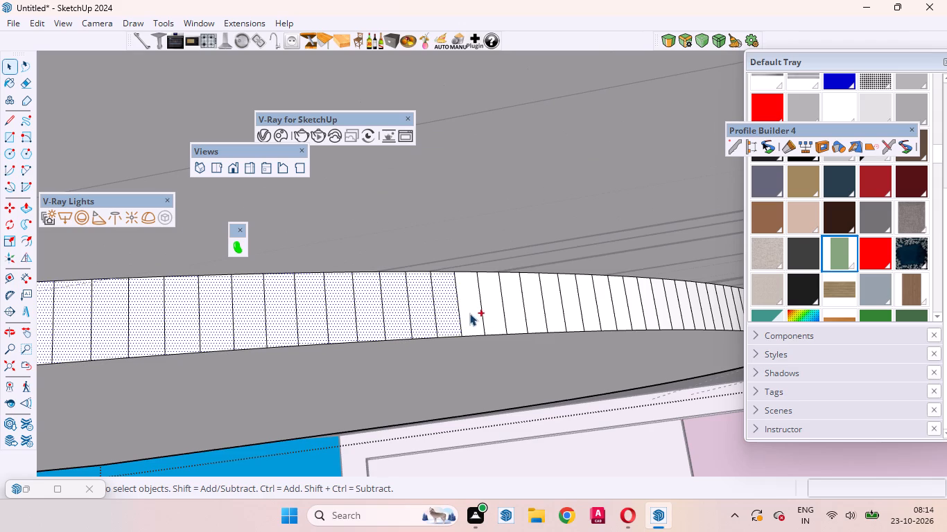
{"action": "left_click", "coordinate": [487, 314], "text": "ctrl"}
{"action": "left_click", "coordinate": [507, 314], "text": "ctrl"}
{"action": "left_click", "coordinate": [539, 309], "text": "ctrl"}
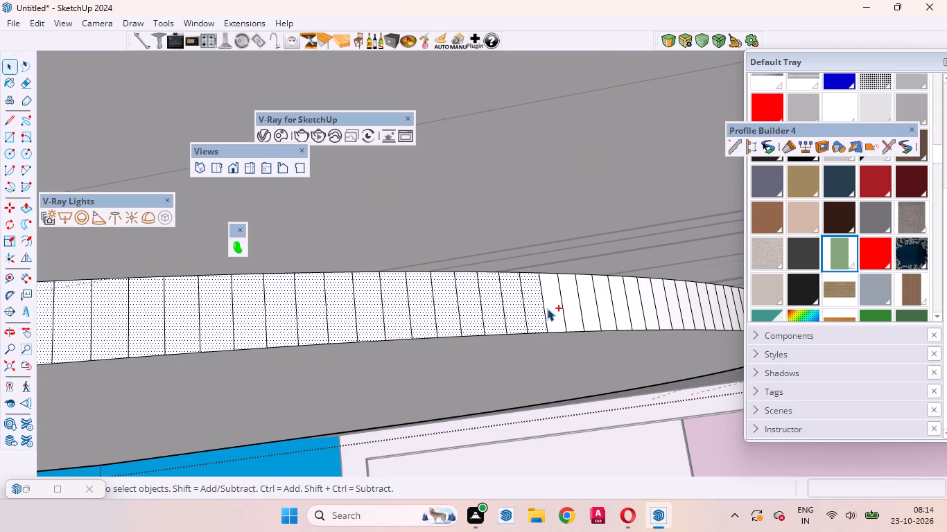
{"action": "left_click", "coordinate": [553, 308], "text": "ctrl"}
{"action": "left_click", "coordinate": [573, 308], "text": "ctrl"}
Extend the underside selection by six more facets toward the panel's opposite straight side.
{"action": "scroll", "coordinate": [105, 353], "scroll_direction": "down", "scroll_amount": 4, "text": "ctrl"}
{"action": "scroll", "coordinate": [44, 347], "scroll_direction": "down", "scroll_amount": 3, "text": "ctrl"}
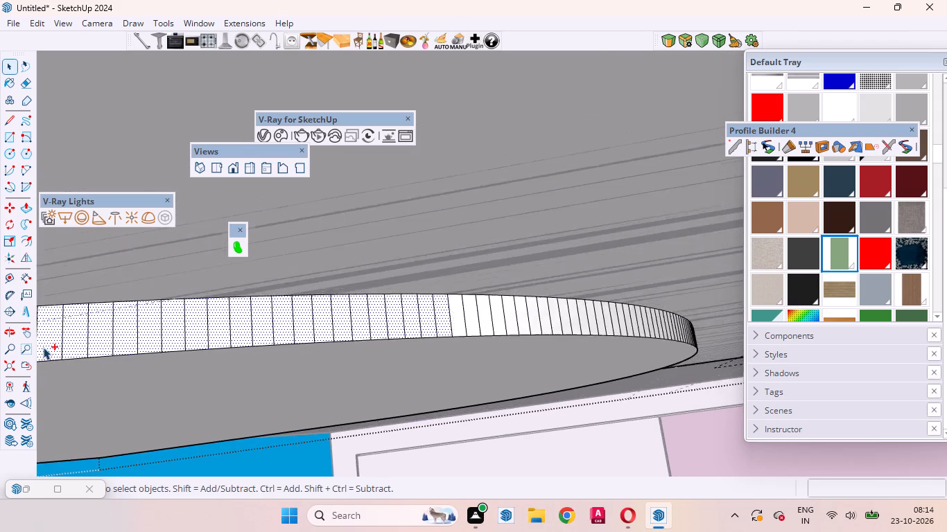
{"action": "scroll", "coordinate": [43, 347], "scroll_direction": "down", "scroll_amount": 2, "text": "ctrl"}
{"action": "scroll", "coordinate": [440, 340], "scroll_direction": "up", "scroll_amount": 8, "text": "ctrl"}
{"action": "left_click", "coordinate": [271, 324], "text": "ctrl"}
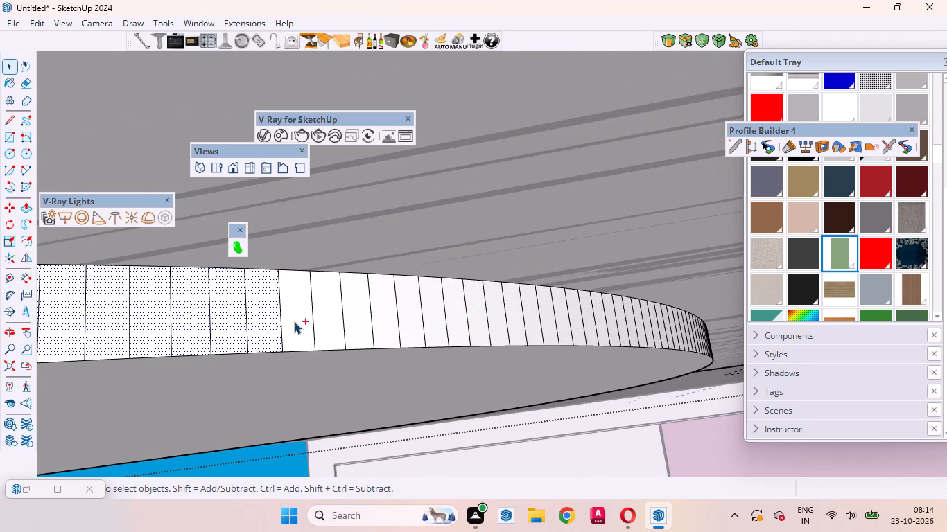
{"action": "left_click", "coordinate": [302, 323], "text": "ctrl"}
{"action": "left_click", "coordinate": [328, 326], "text": "ctrl"}
{"action": "left_click", "coordinate": [350, 325], "text": "ctrl"}
{"action": "left_click", "coordinate": [379, 322], "text": "ctrl"}
{"action": "left_click", "coordinate": [415, 322], "text": "ctrl"}
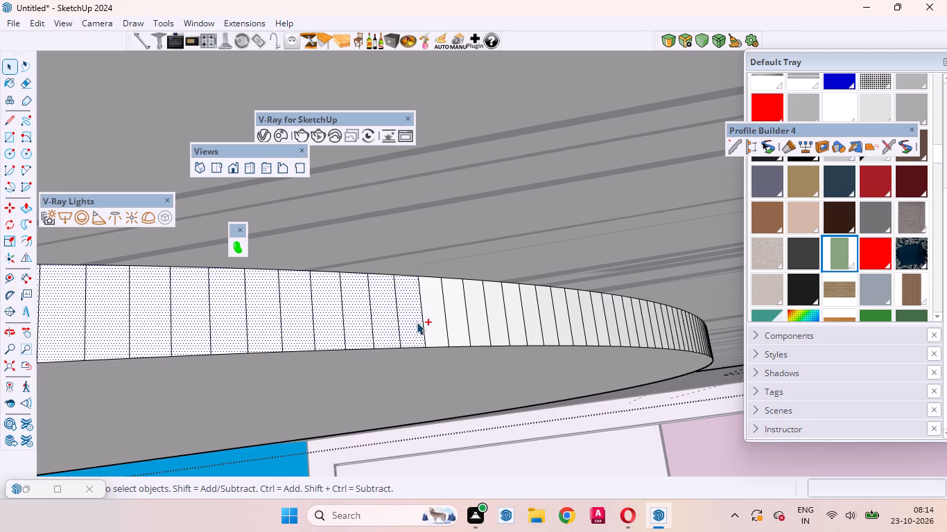
Add the next thirteen facets along the panel's curved underside to the selection, continuing toward the opposite straight side.
{"action": "left_click", "coordinate": [450, 322], "text": "ctrl"}
{"action": "left_click", "coordinate": [439, 328], "text": "ctrl"}
{"action": "left_click", "coordinate": [478, 328], "text": "ctrl"}
{"action": "left_click", "coordinate": [499, 328], "text": "ctrl"}
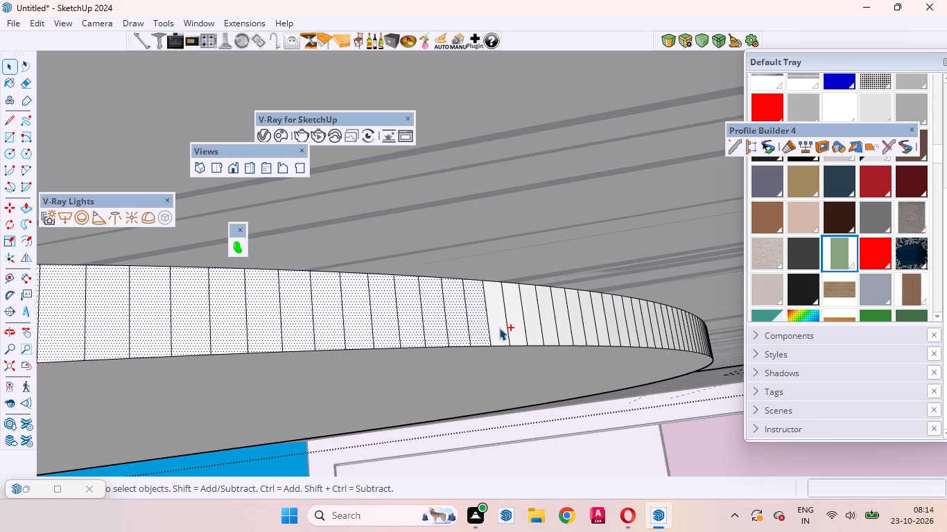
{"action": "left_click", "coordinate": [519, 326], "text": "ctrl"}
{"action": "left_click", "coordinate": [529, 325], "text": "ctrl"}
{"action": "left_click", "coordinate": [553, 326], "text": "ctrl"}
{"action": "left_click", "coordinate": [562, 325], "text": "ctrl"}
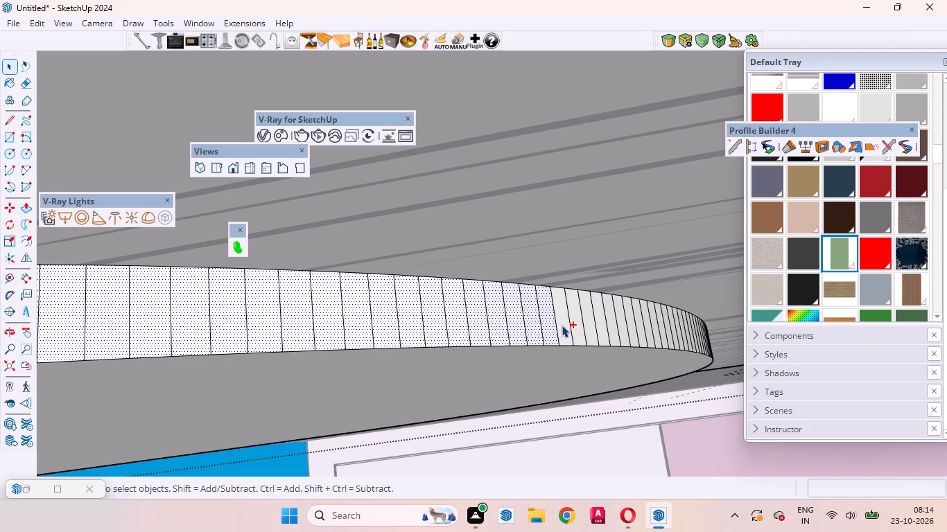
{"action": "left_click", "coordinate": [568, 326], "text": "ctrl"}
{"action": "left_click", "coordinate": [576, 327], "text": "ctrl"}
{"action": "left_click", "coordinate": [591, 331], "text": "ctrl"}
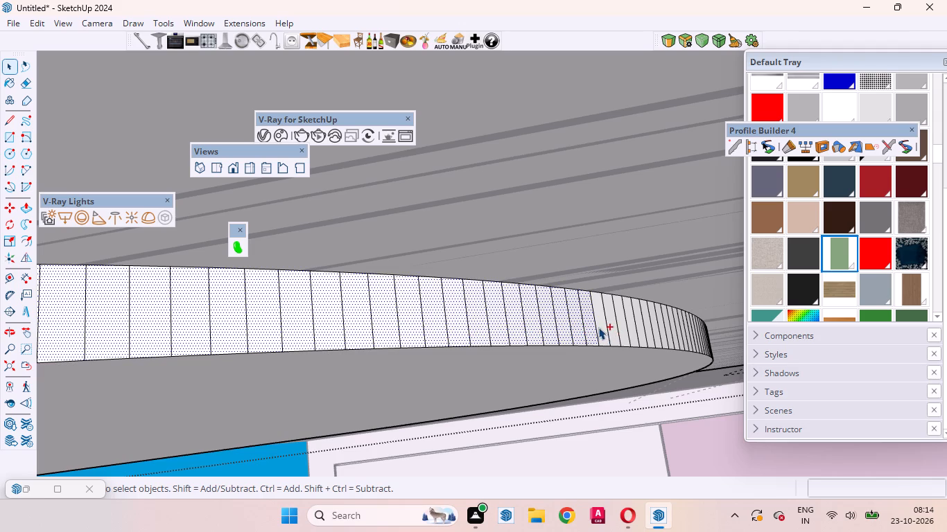
{"action": "left_click", "coordinate": [598, 327], "text": "ctrl"}
{"action": "left_click", "coordinate": [611, 326], "text": "ctrl"}
Extend the underside selection by the next seven facets approaching the end of the visible curve.
{"action": "scroll", "coordinate": [243, 360], "scroll_direction": "down", "scroll_amount": 10, "text": "ctrl"}
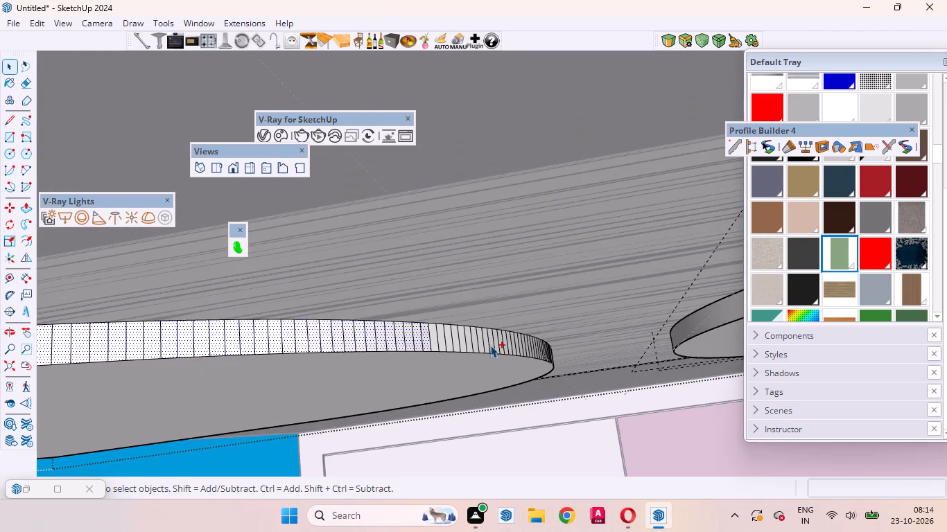
{"action": "scroll", "coordinate": [491, 345], "scroll_direction": "up", "scroll_amount": 9, "text": "ctrl"}
{"action": "left_click", "coordinate": [350, 340], "text": "ctrl"}
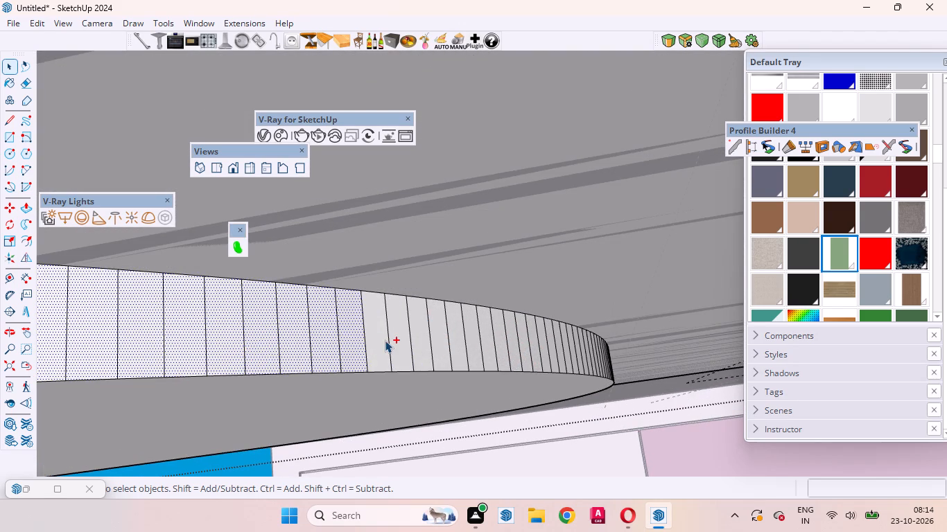
{"action": "left_click", "coordinate": [385, 340], "text": "ctrl"}
{"action": "left_click", "coordinate": [400, 344], "text": "ctrl"}
{"action": "left_click", "coordinate": [415, 346], "text": "ctrl"}
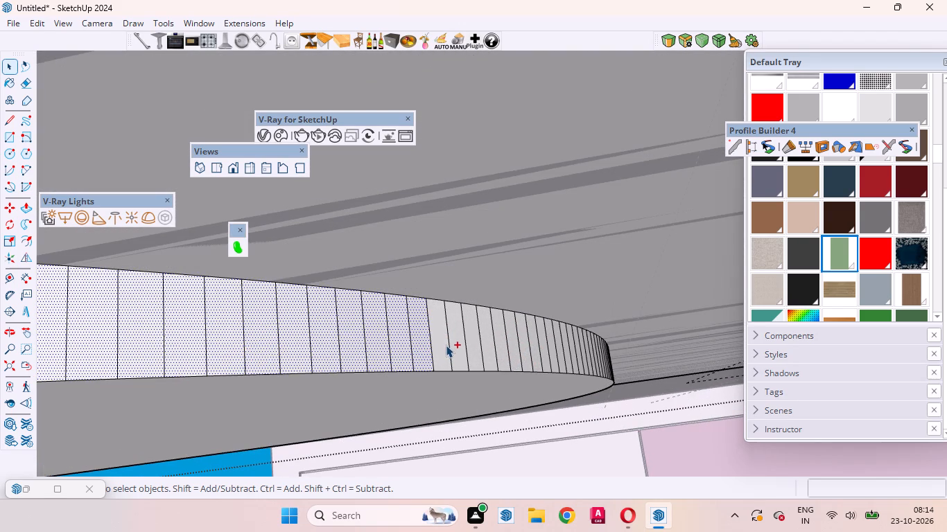
{"action": "left_click", "coordinate": [446, 345], "text": "ctrl"}
{"action": "left_click", "coordinate": [455, 348], "text": "ctrl"}
{"action": "left_click", "coordinate": [470, 350], "text": "ctrl"}
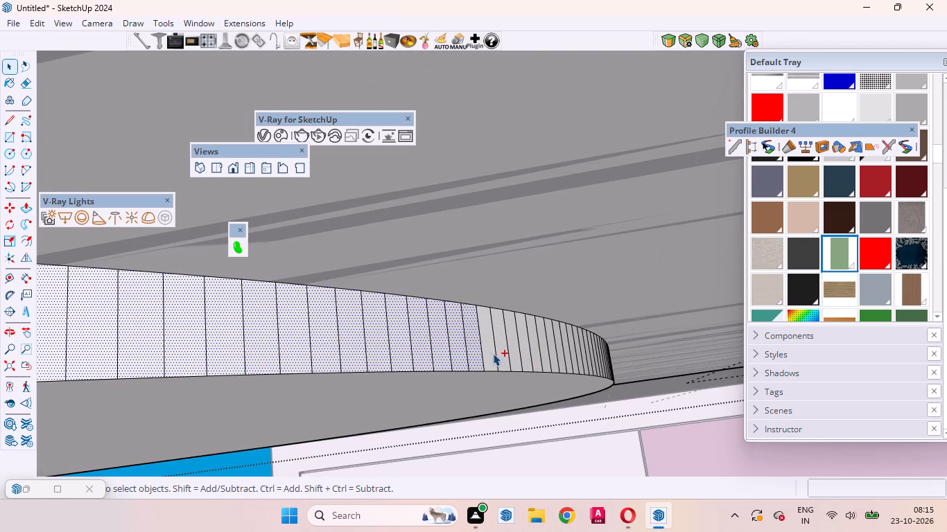
Add the next run of narrow facets along the receding part of the curve to the selection.
{"action": "left_click", "coordinate": [495, 353], "text": "ctrl"}
{"action": "left_click", "coordinate": [491, 354], "text": "ctrl"}
{"action": "left_click", "coordinate": [503, 353], "text": "ctrl"}
{"action": "left_click", "coordinate": [513, 353], "text": "ctrl"}
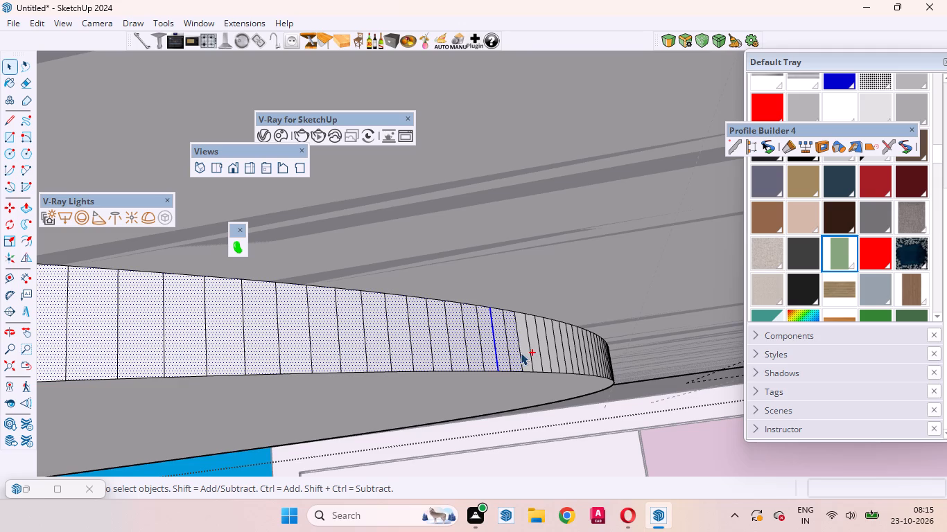
{"action": "left_click", "coordinate": [526, 353], "text": "ctrl"}
{"action": "left_click", "coordinate": [534, 353], "text": "ctrl"}
{"action": "left_click", "coordinate": [547, 355], "text": "ctrl"}
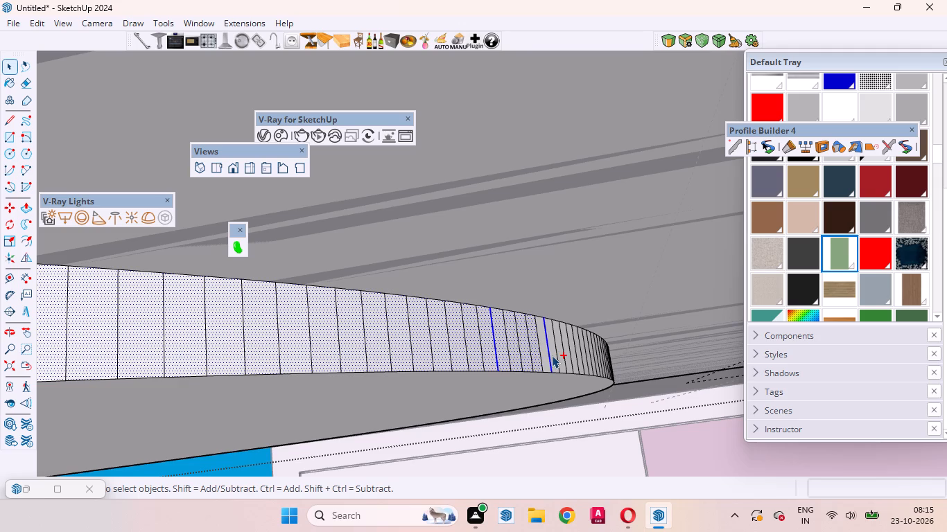
{"action": "left_click", "coordinate": [552, 355], "text": "ctrl"}
{"action": "left_click", "coordinate": [546, 355], "text": "ctrl"}
At close range, extend the selection through the very thin facets near the visible end of the curve.
{"action": "scroll", "coordinate": [561, 360], "scroll_direction": "up", "scroll_amount": 9, "text": "ctrl"}
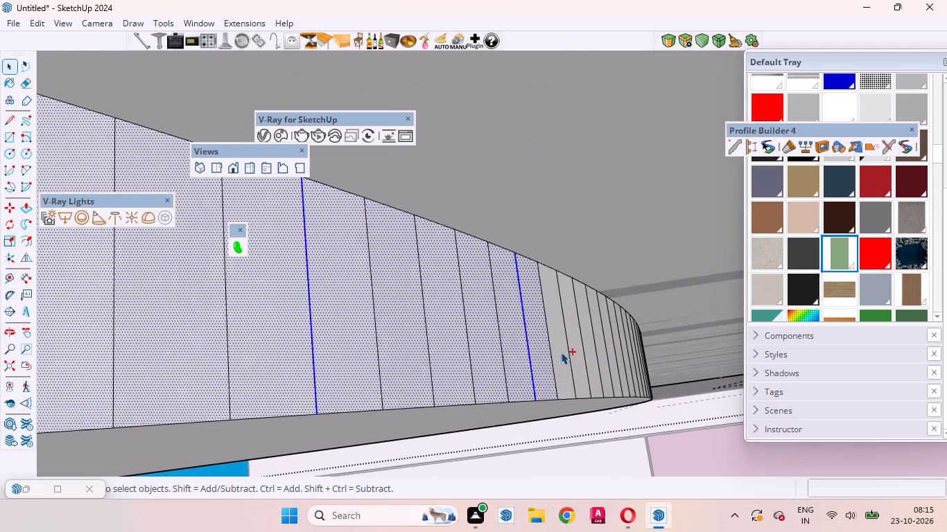
{"action": "scroll", "coordinate": [561, 352], "scroll_direction": "up", "scroll_amount": 4, "text": "ctrl"}
{"action": "left_click", "coordinate": [560, 351], "text": "ctrl"}
{"action": "left_click", "coordinate": [584, 354], "text": "ctrl"}
{"action": "left_click", "coordinate": [605, 355], "text": "ctrl"}
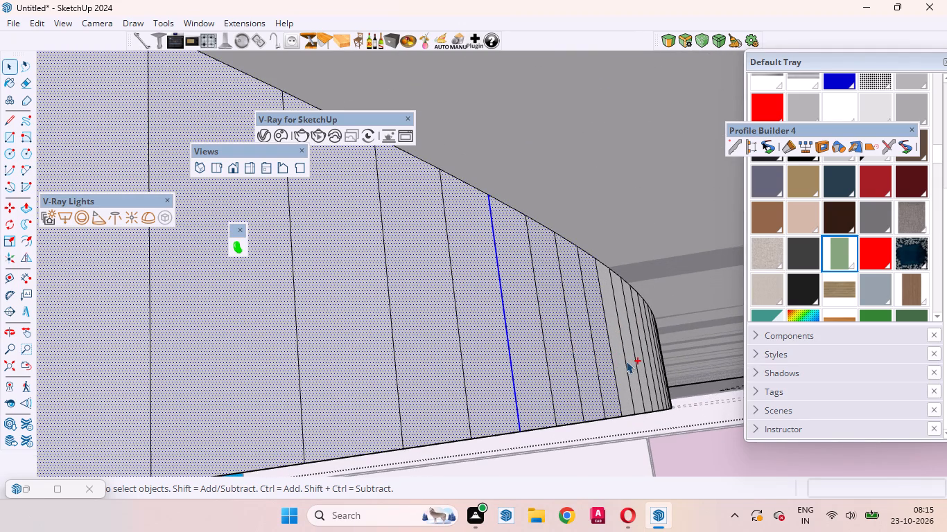
{"action": "left_click", "coordinate": [626, 361], "text": "ctrl"}
{"action": "left_click", "coordinate": [619, 365], "text": "ctrl"}
{"action": "left_click", "coordinate": [628, 366], "text": "ctrl"}
{"action": "left_click", "coordinate": [631, 369], "text": "ctrl"}
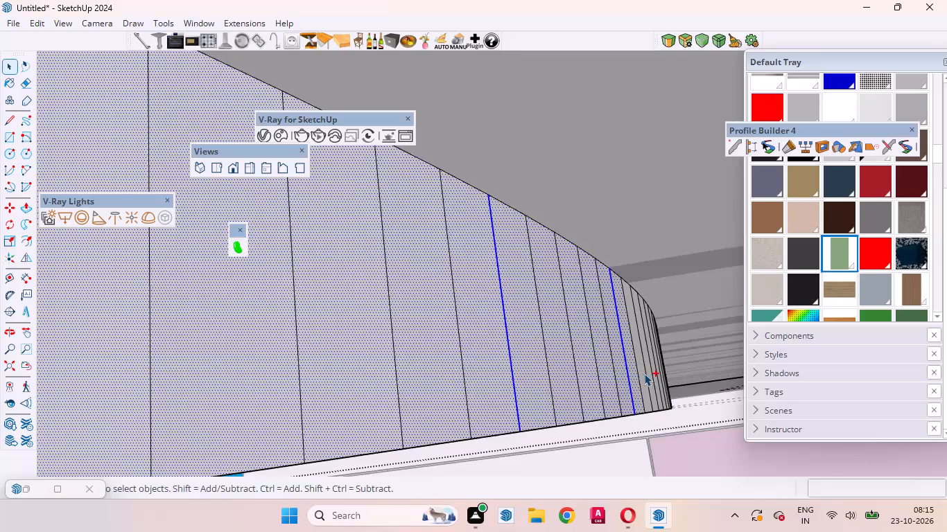
{"action": "left_click", "coordinate": [644, 373], "text": "ctrl"}
{"action": "left_click", "coordinate": [644, 378], "text": "ctrl"}
{"action": "scroll", "coordinate": [643, 376], "scroll_direction": "up", "scroll_amount": 6, "text": "ctrl"}
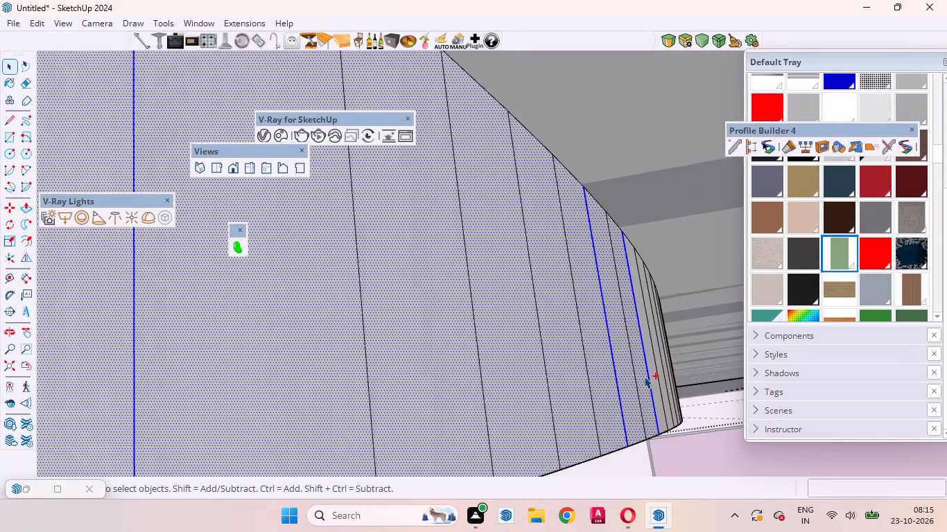
{"action": "scroll", "coordinate": [644, 376], "scroll_direction": "up", "scroll_amount": 4, "text": "ctrl"}
{"action": "left_click", "coordinate": [661, 368], "text": "ctrl"}
From the curve's opposite flank, add the smooth undivided curved section and the first facets next to it to the selection.
{"action": "scroll", "coordinate": [546, 371], "scroll_direction": "down", "scroll_amount": 18, "text": "ctrl"}
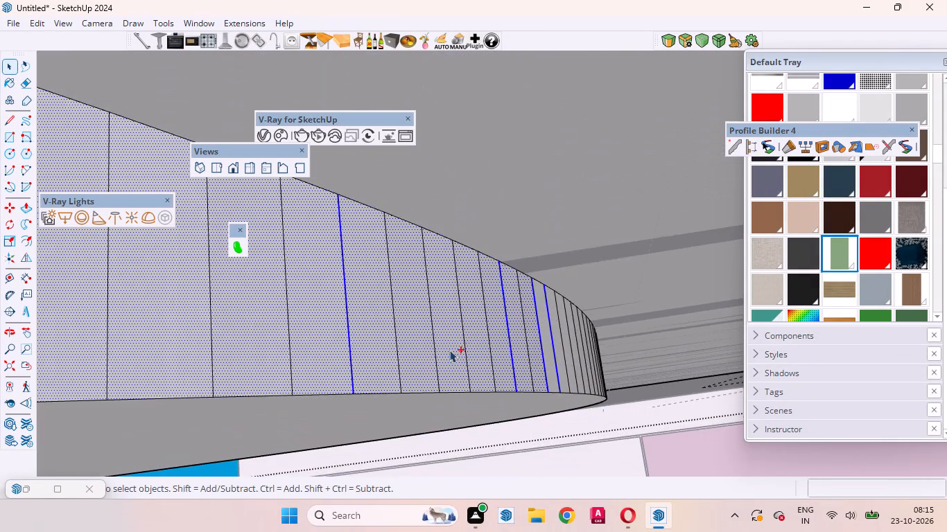
{"action": "middle_click_drag", "start_coordinate": [600, 371], "coordinate": [479, 219], "text": "ctrl"}
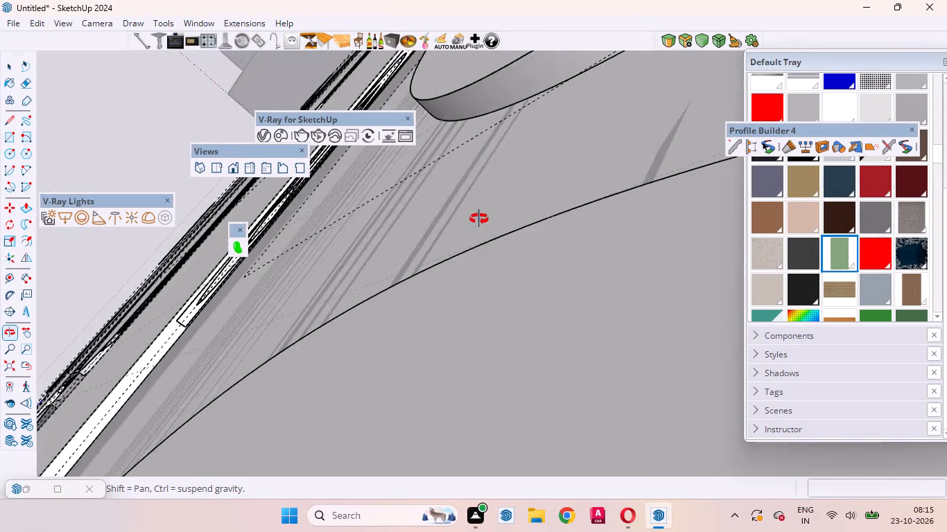
{"action": "middle_click_drag", "start_coordinate": [479, 219], "coordinate": [495, 246], "text": "ctrl"}
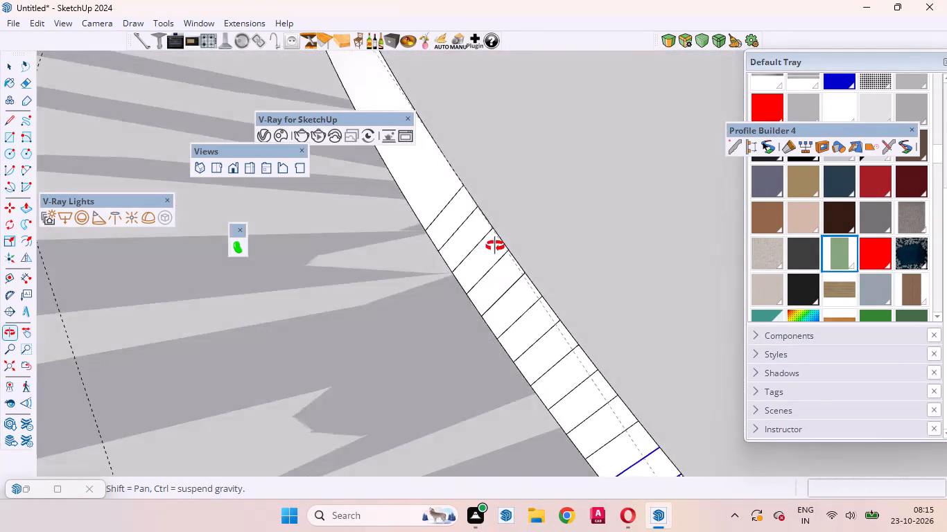
{"action": "middle_click_drag", "start_coordinate": [495, 246], "coordinate": [496, 233], "text": "ctrl"}
{"action": "scroll", "coordinate": [480, 229], "scroll_direction": "up", "scroll_amount": 1, "text": "ctrl"}
{"action": "left_click", "coordinate": [403, 210], "text": "ctrl"}
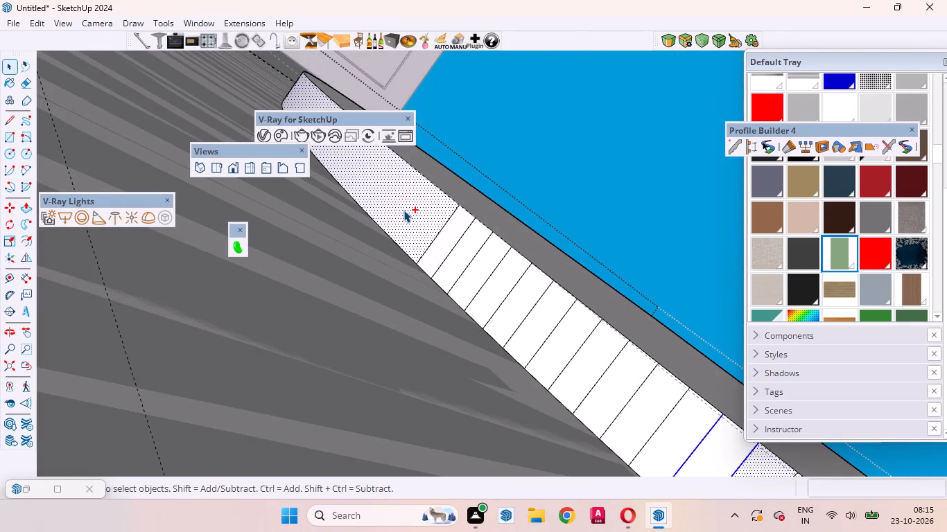
{"action": "left_click", "coordinate": [437, 241], "text": "ctrl"}
{"action": "left_click", "coordinate": [451, 256], "text": "ctrl"}
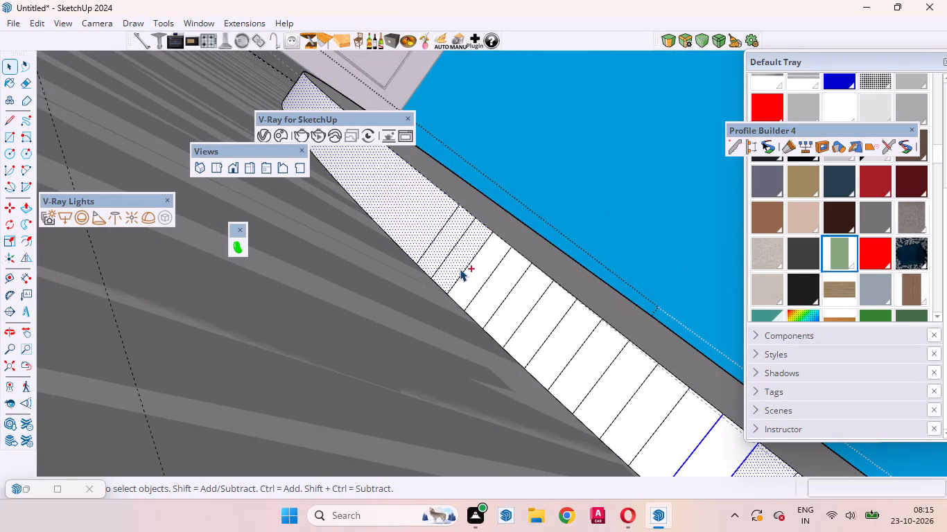
{"action": "left_click", "coordinate": [461, 271], "text": "ctrl"}
{"action": "left_click", "coordinate": [469, 282], "text": "ctrl"}
{"action": "left_click", "coordinate": [492, 290], "text": "ctrl"}
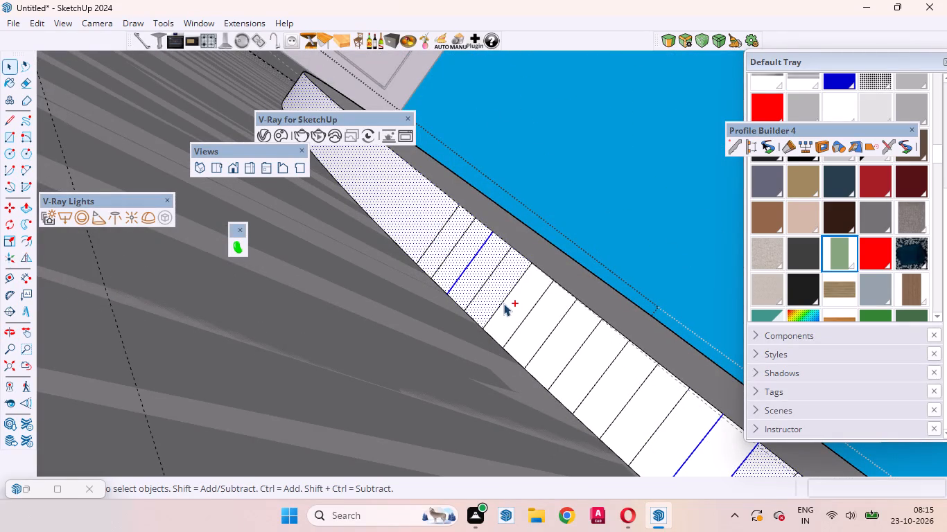
Add the remaining unselected facets on this flank to join both selected stretches of the curve.
{"action": "left_click", "coordinate": [506, 305], "text": "ctrl"}
{"action": "left_click", "coordinate": [531, 321], "text": "ctrl"}
{"action": "left_click", "coordinate": [557, 348], "text": "ctrl"}
{"action": "left_click", "coordinate": [573, 358], "text": "ctrl"}
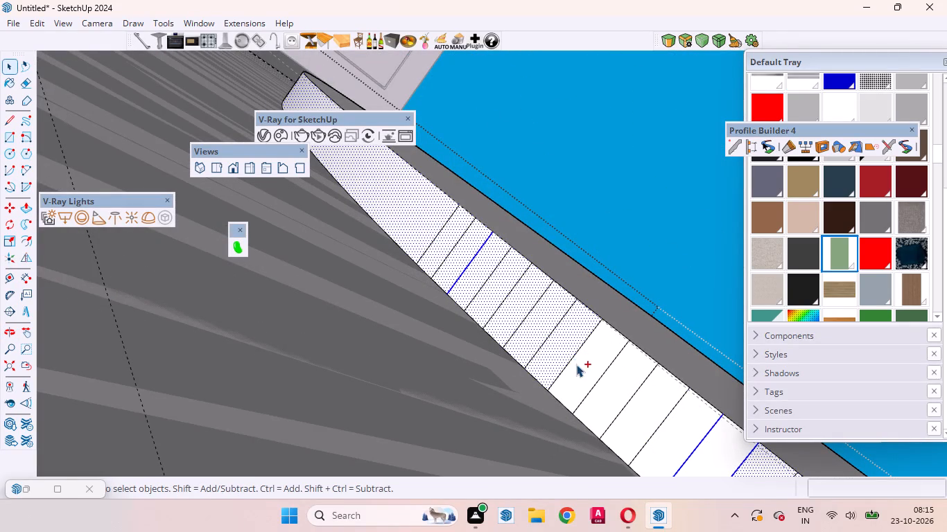
{"action": "left_click", "coordinate": [588, 372], "text": "ctrl"}
{"action": "left_click", "coordinate": [608, 397], "text": "ctrl"}
{"action": "scroll", "coordinate": [442, 290], "scroll_direction": "down", "scroll_amount": 6, "text": "ctrl"}
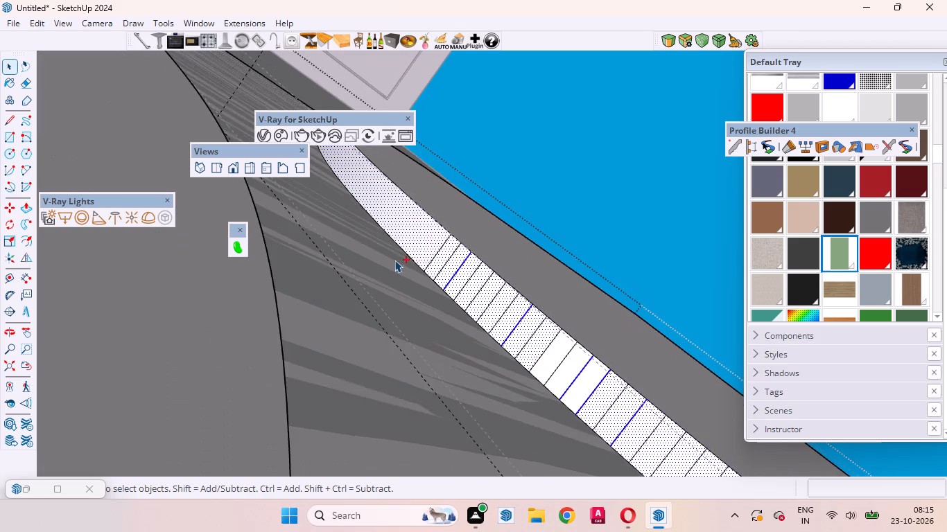
{"action": "scroll", "coordinate": [394, 260], "scroll_direction": "down", "scroll_amount": 3, "text": "ctrl"}
{"action": "scroll", "coordinate": [509, 354], "scroll_direction": "up", "scroll_amount": 4, "text": "ctrl"}
{"action": "left_click", "coordinate": [491, 311], "text": "ctrl"}
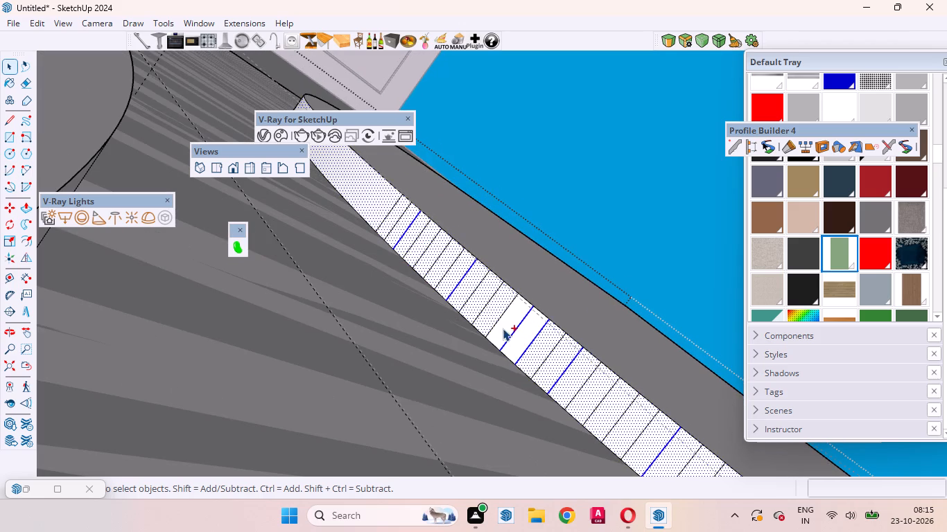
{"action": "left_click", "coordinate": [503, 328], "text": "ctrl"}
{"action": "left_click", "coordinate": [517, 340], "text": "ctrl"}
Add the panel's remaining straight side face to the selection and make all the selected edge faces a group.
{"action": "middle_click_drag", "start_coordinate": [446, 414], "coordinate": [428, 527], "text": "ctrl"}
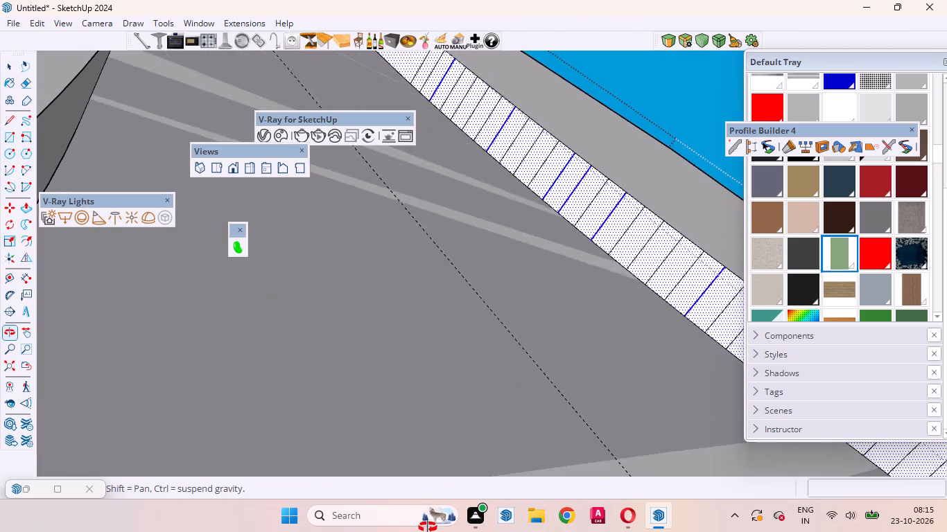
{"action": "middle_click_drag", "start_coordinate": [428, 527], "coordinate": [427, 531], "text": "ctrl"}
{"action": "scroll", "coordinate": [515, 228], "scroll_direction": "down", "scroll_amount": 20, "text": "ctrl"}
{"action": "scroll", "coordinate": [515, 228], "scroll_direction": "down", "scroll_amount": 5, "text": "ctrl"}
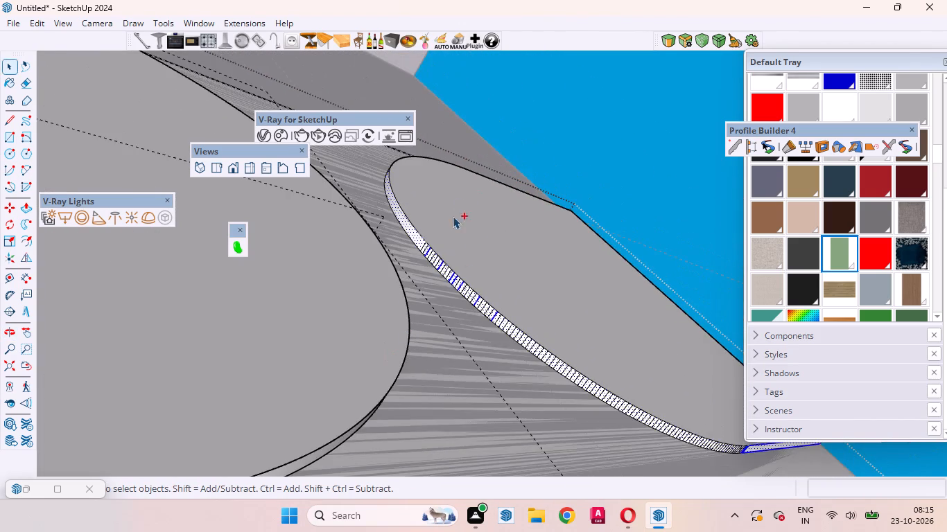
{"action": "middle_click_drag", "start_coordinate": [451, 233], "coordinate": [621, 529], "text": "ctrl"}
{"action": "scroll", "coordinate": [546, 249], "scroll_direction": "up", "scroll_amount": 7, "text": "ctrl"}
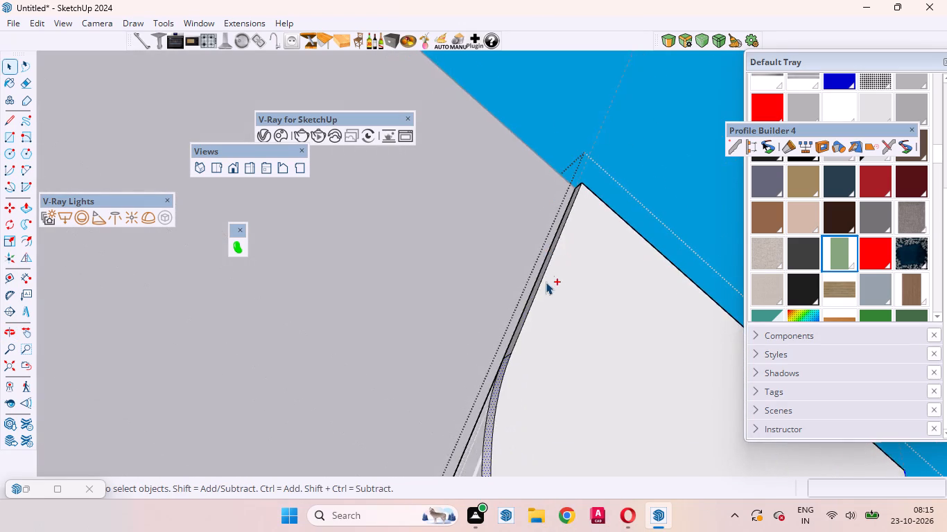
{"action": "scroll", "coordinate": [546, 282], "scroll_direction": "up", "scroll_amount": 14, "text": "ctrl"}
{"action": "left_click", "coordinate": [510, 292], "text": "ctrl"}
{"action": "right_click", "coordinate": [510, 292], "text": "ctrl"}
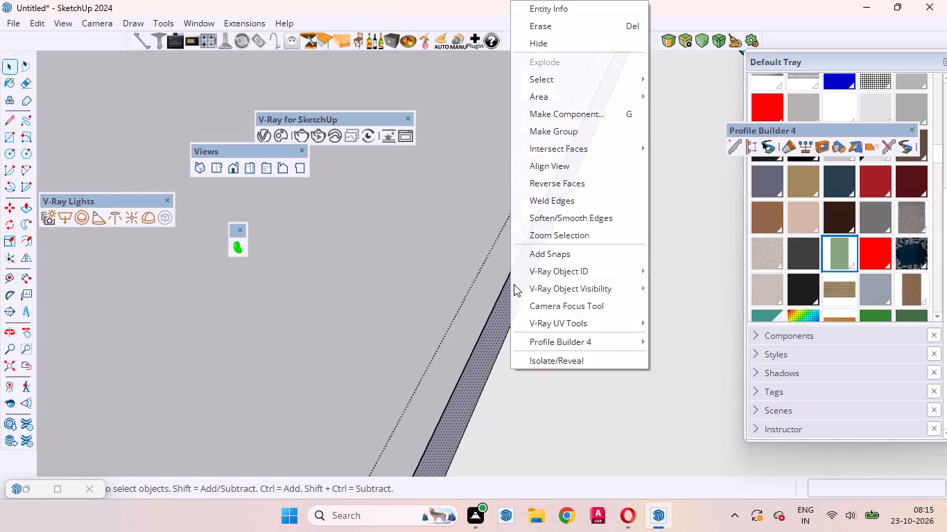
{"action": "left_click", "coordinate": [532, 128], "text": "ctrl"}
Convert the new edge-face group of the wardrobe-end upper panel into a V-Ray mesh light.
{"action": "scroll", "coordinate": [453, 308], "scroll_direction": "down", "scroll_amount": 12, "text": "ctrl"}
{"action": "scroll", "coordinate": [404, 266], "scroll_direction": "up", "scroll_amount": 1}
{"action": "scroll", "coordinate": [404, 266], "scroll_direction": "down", "scroll_amount": 20}
{"action": "scroll", "coordinate": [404, 266], "scroll_direction": "down", "scroll_amount": 3}
{"action": "scroll", "coordinate": [404, 266], "scroll_direction": "down", "scroll_amount": 1, "text": "ctrl"}
{"action": "middle_click_drag", "start_coordinate": [468, 273], "coordinate": [425, 369]}
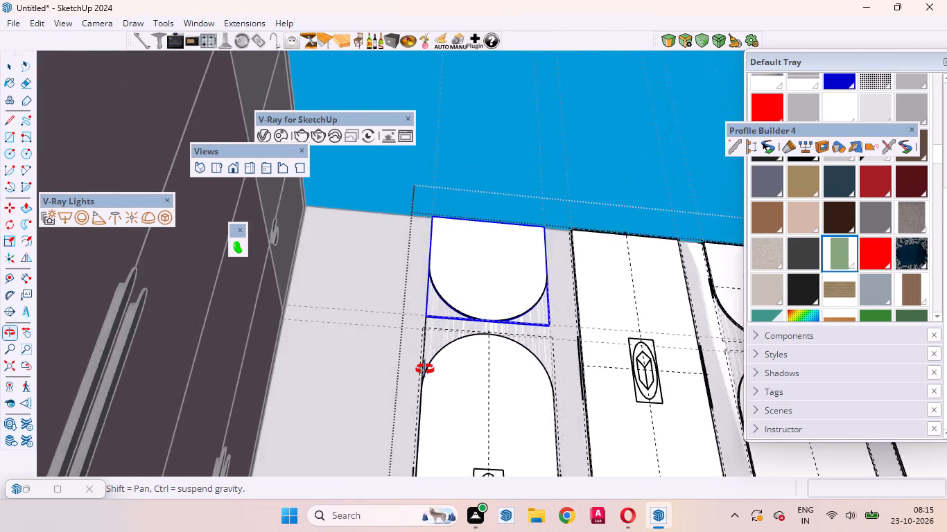
{"action": "middle_click_drag", "start_coordinate": [425, 369], "coordinate": [425, 435]}
{"action": "left_click", "coordinate": [160, 216]}
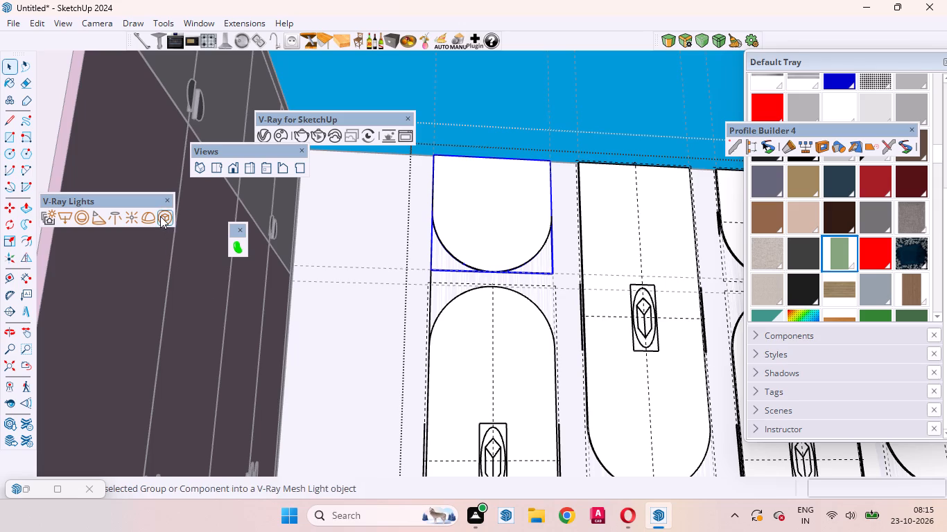
Exit editing of the bedroom wall-panel group, leaving nothing selected.
{"action": "scroll", "coordinate": [450, 265], "scroll_direction": "down", "scroll_amount": 6}
{"action": "scroll", "coordinate": [376, 263], "scroll_direction": "down", "scroll_amount": 1}
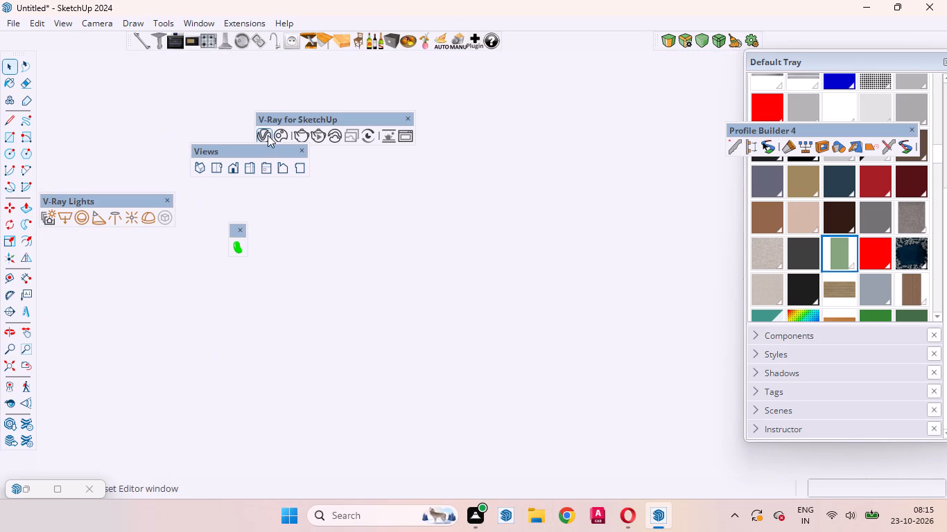
{"action": "left_click", "coordinate": [212, 168]}
{"action": "scroll", "coordinate": [460, 249], "scroll_direction": "down", "scroll_amount": 2}
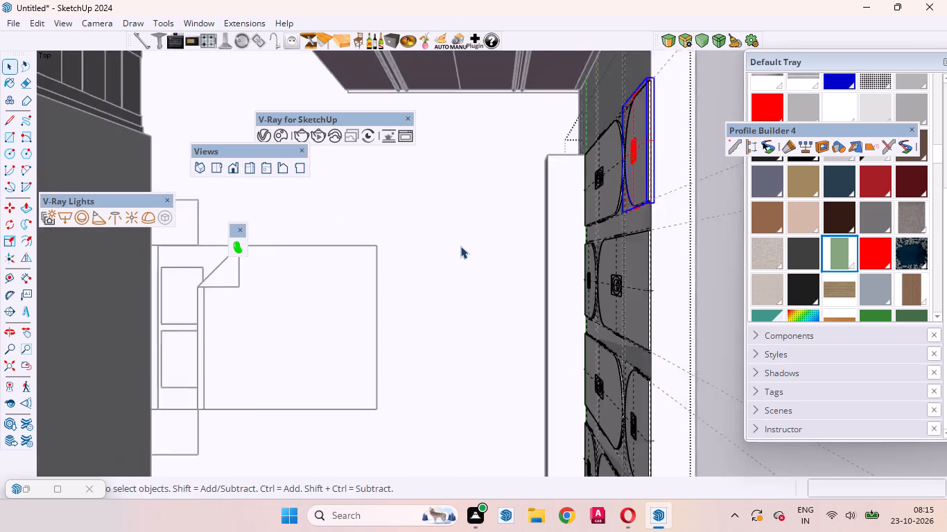
{"action": "scroll", "coordinate": [460, 246], "scroll_direction": "down", "scroll_amount": 8}
{"action": "middle_click_drag", "start_coordinate": [536, 361], "coordinate": [854, 201]}
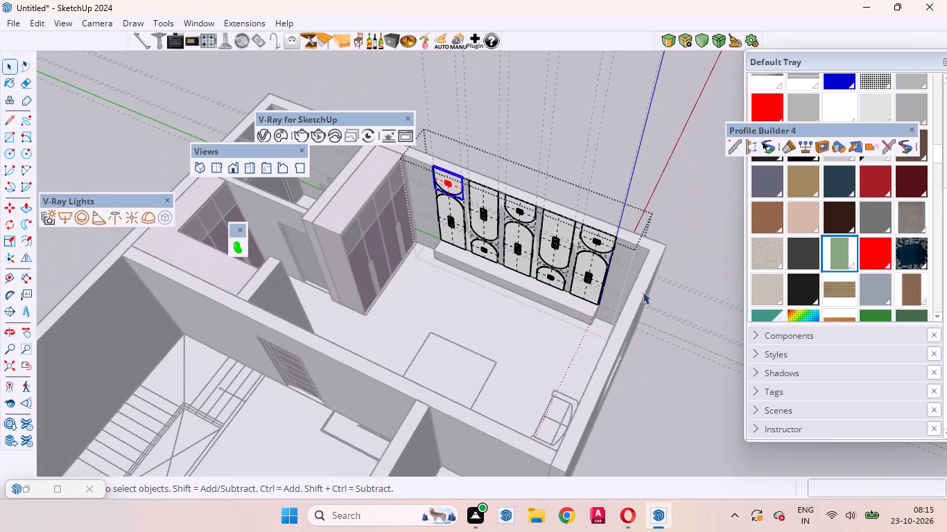
{"action": "left_click", "coordinate": [682, 396]}
Examine the bedroom's panelled wall and the surrounding rooms of the whole floor from above.
{"action": "scroll", "coordinate": [618, 150], "scroll_direction": "down", "scroll_amount": 5}
{"action": "middle_click_drag", "start_coordinate": [548, 197], "coordinate": [609, 313]}
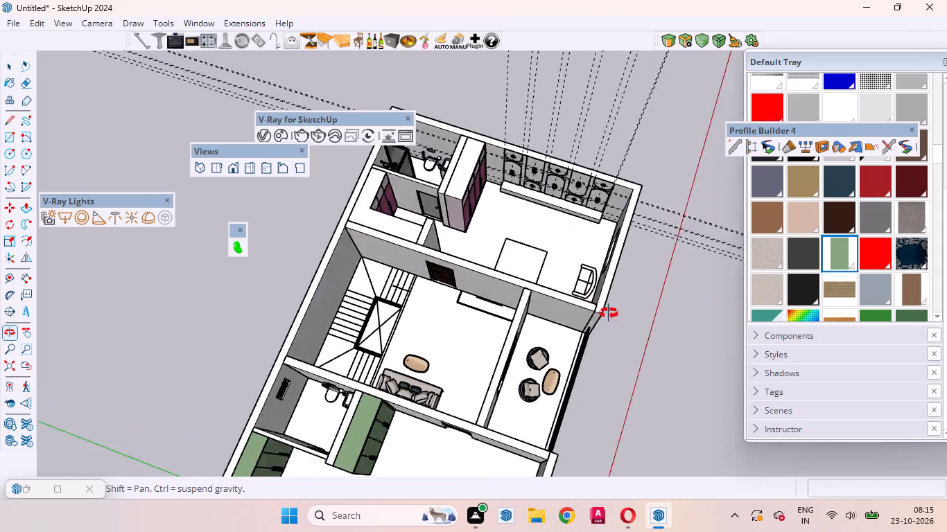
{"action": "middle_click_drag", "start_coordinate": [609, 313], "coordinate": [634, 378]}
{"action": "scroll", "coordinate": [532, 238], "scroll_direction": "down", "scroll_amount": 5}
{"action": "scroll", "coordinate": [546, 265], "scroll_direction": "up", "scroll_amount": 5}
{"action": "scroll", "coordinate": [471, 254], "scroll_direction": "up", "scroll_amount": 5}
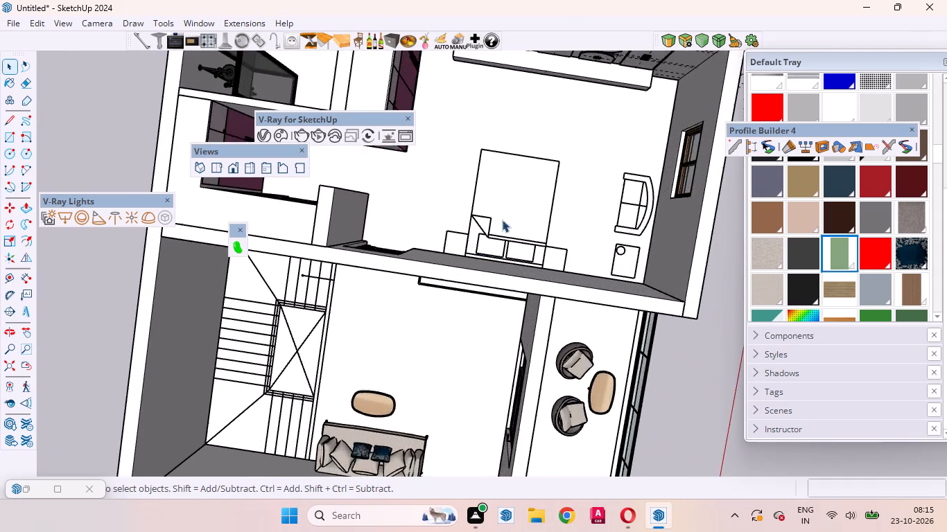
{"action": "middle_click_drag", "start_coordinate": [526, 181], "coordinate": [563, 107]}
{"action": "scroll", "coordinate": [501, 231], "scroll_direction": "down", "scroll_amount": 5}
{"action": "scroll", "coordinate": [572, 115], "scroll_direction": "up", "scroll_amount": 3}
{"action": "middle_click_drag", "start_coordinate": [510, 182], "coordinate": [520, 161]}
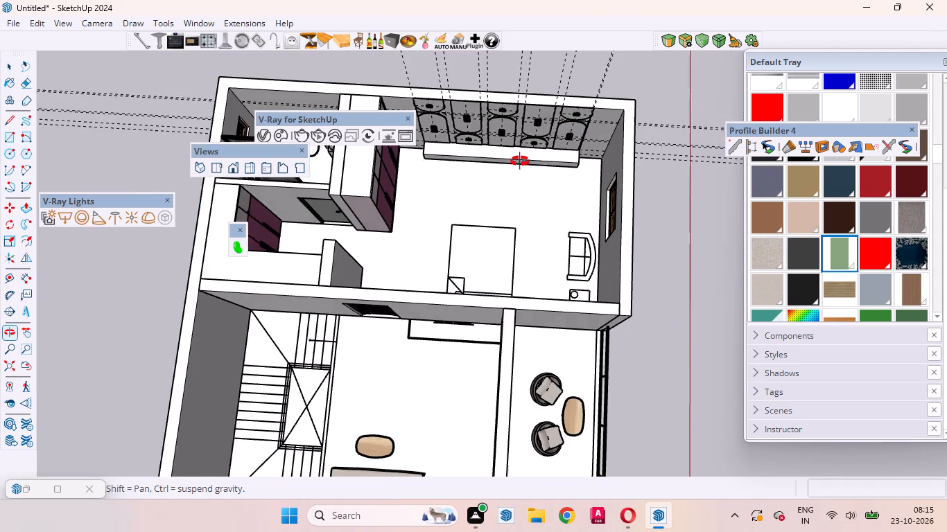
{"action": "middle_click_drag", "start_coordinate": [520, 161], "coordinate": [661, 39]}
{"action": "scroll", "coordinate": [400, 265], "scroll_direction": "down", "scroll_amount": 5}
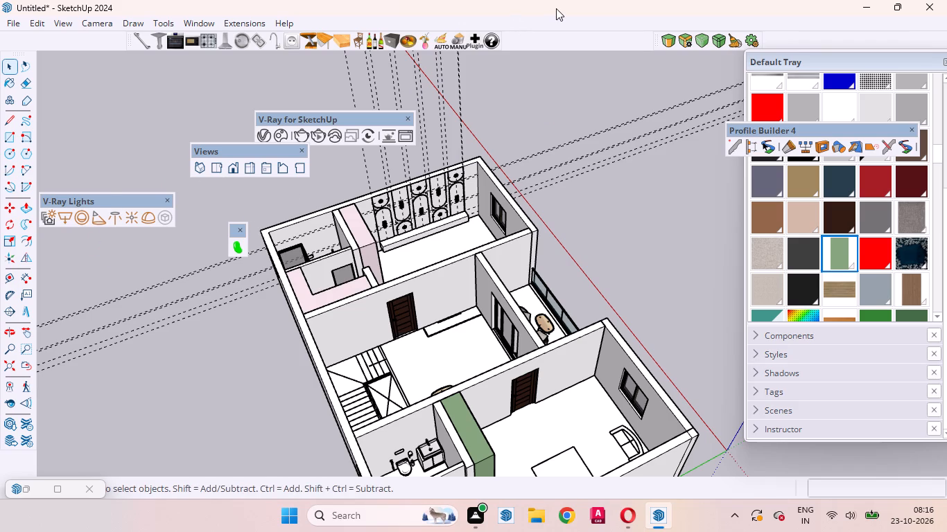
Close the Profile Builder 4 toolbar and move the Default Tray so the V-Ray Utilities toolbar is uncovered.
{"action": "right_click", "coordinate": [566, 23]}
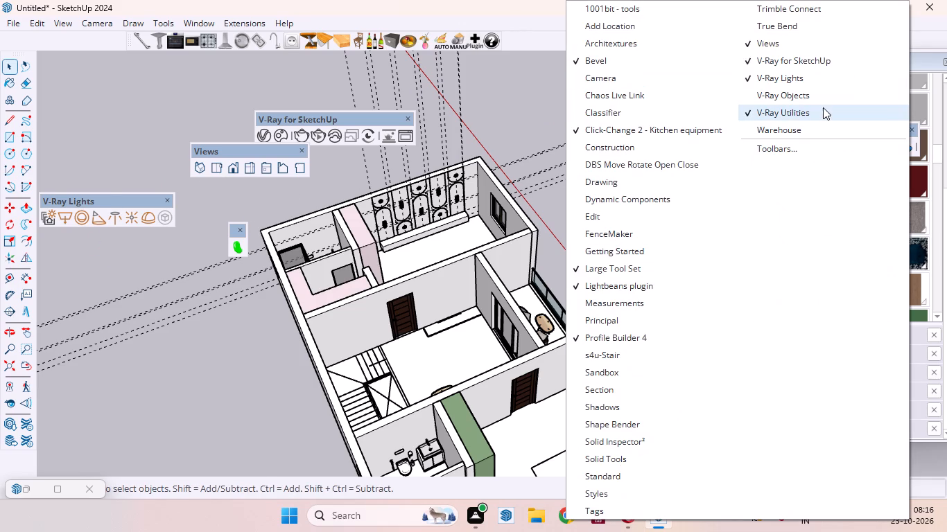
{"action": "left_click", "coordinate": [541, 15]}
{"action": "left_click_drag", "start_coordinate": [824, 57], "coordinate": [523, 117]}
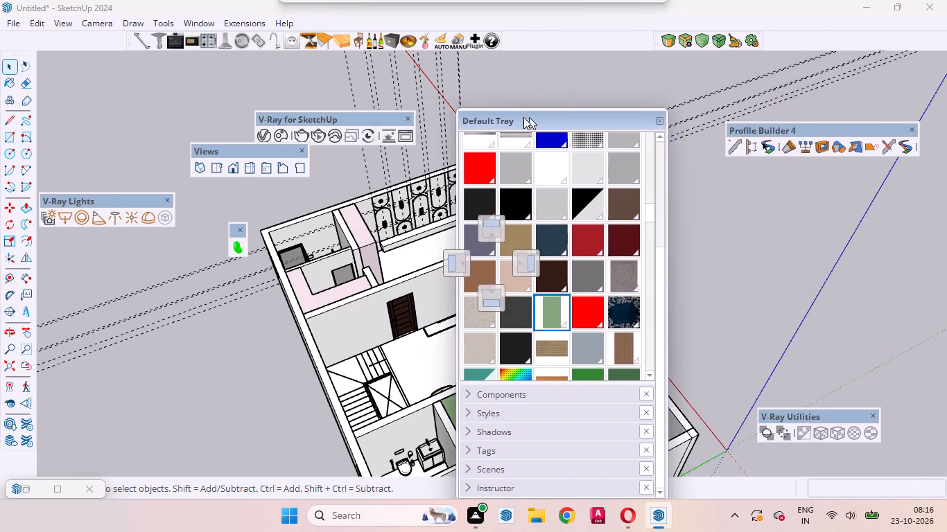
{"action": "left_click_drag", "start_coordinate": [523, 117], "coordinate": [723, 172]}
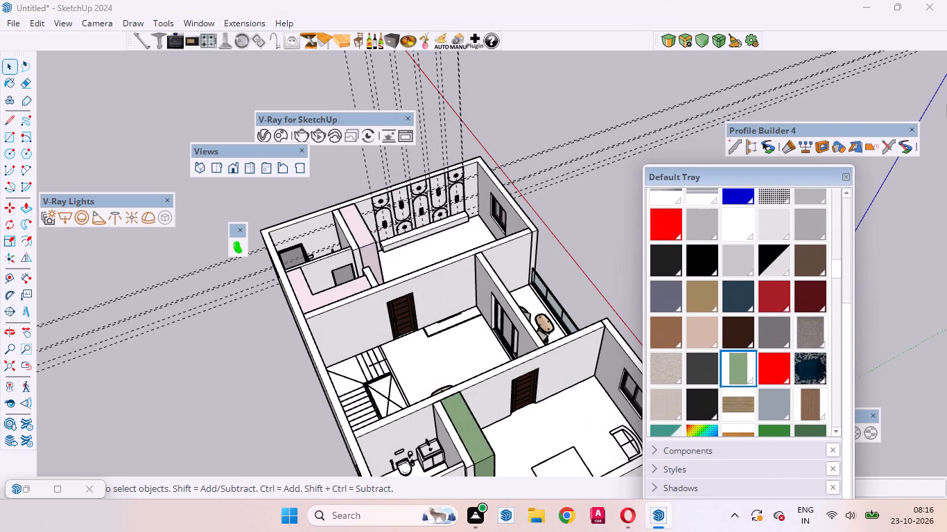
{"action": "left_click", "coordinate": [913, 126]}
{"action": "left_click_drag", "start_coordinate": [789, 173], "coordinate": [796, 161]}
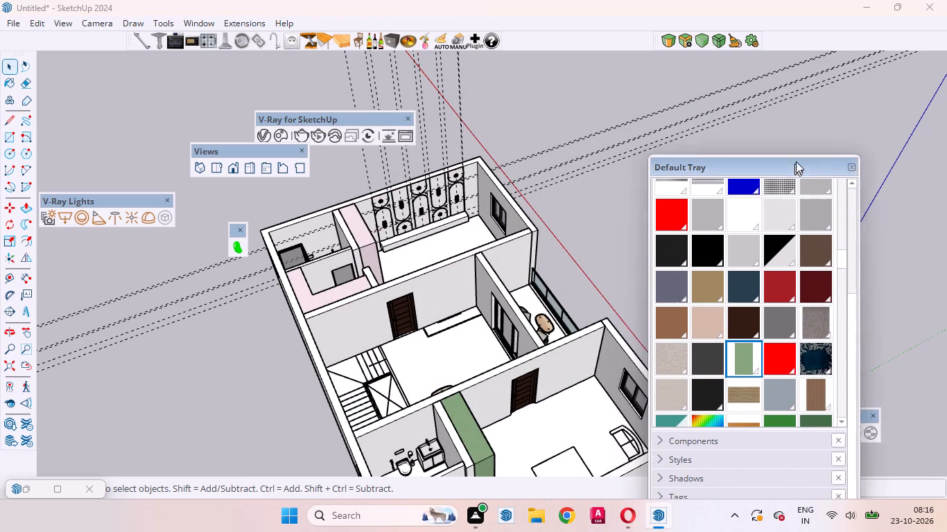
{"action": "left_click_drag", "start_coordinate": [796, 161], "coordinate": [732, 35]}
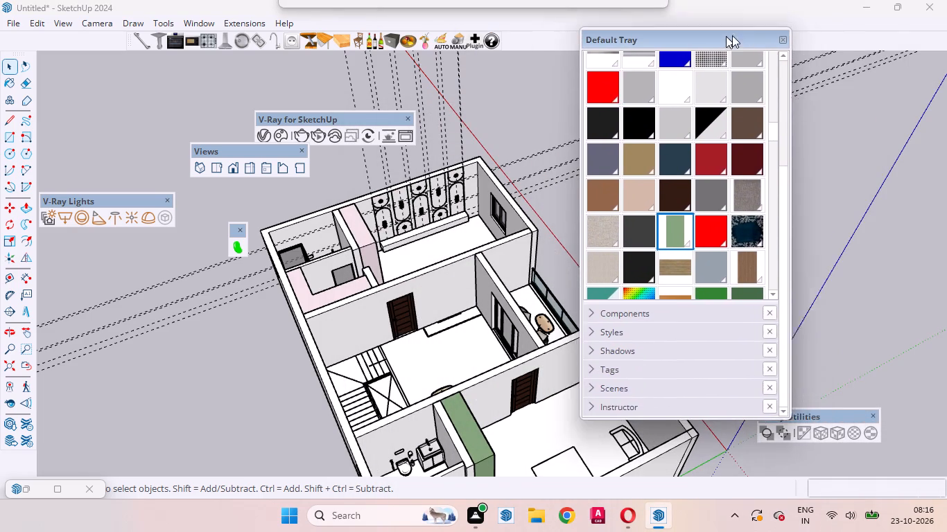
{"action": "left_click_drag", "start_coordinate": [732, 35], "coordinate": [828, 24]}
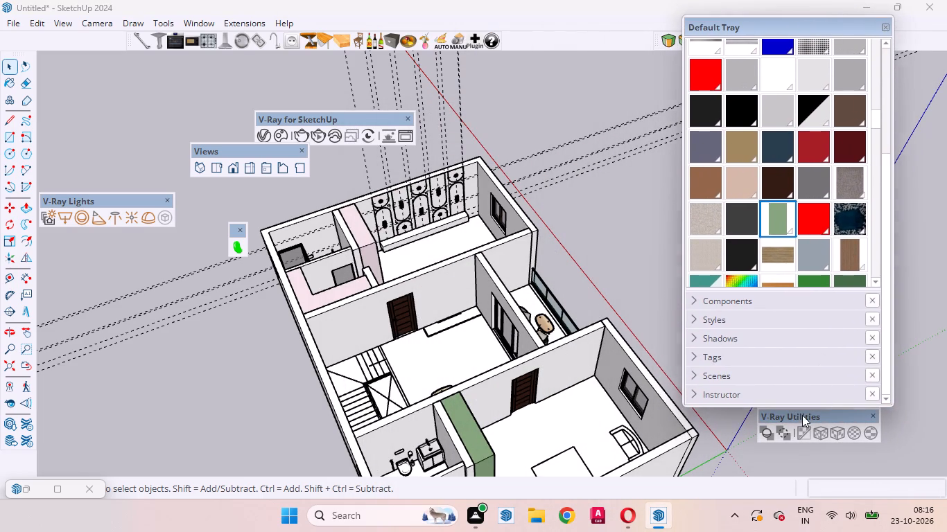
Hide the V-Ray light widgets in the viewport and move the V-Ray Utilities toolbar clear of the model.
{"action": "left_click_drag", "start_coordinate": [802, 415], "coordinate": [315, 317]}
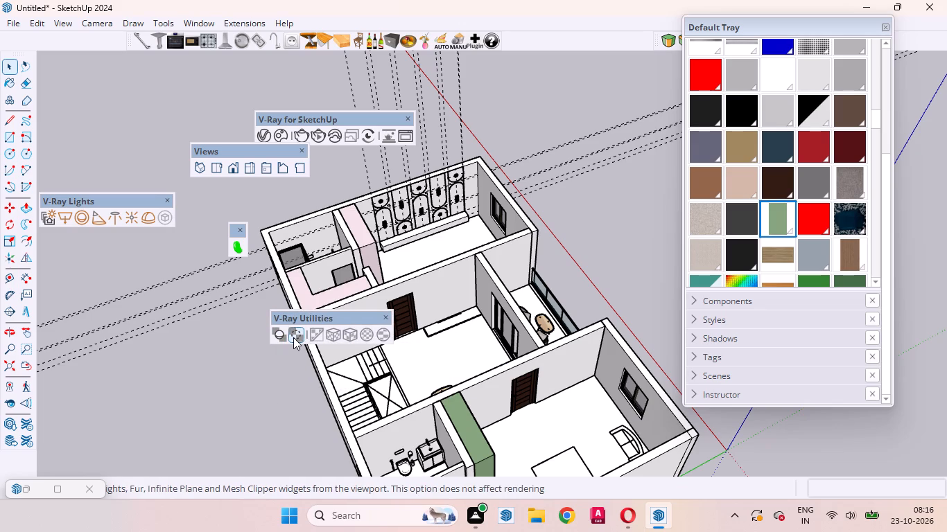
{"action": "left_click", "coordinate": [293, 337]}
{"action": "left_click", "coordinate": [564, 225]}
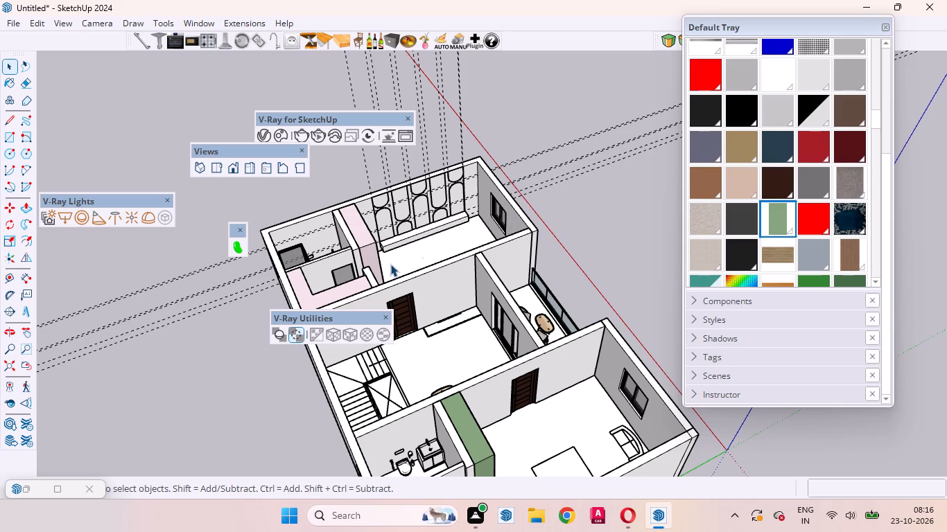
{"action": "scroll", "coordinate": [304, 321], "scroll_direction": "down", "scroll_amount": 5}
{"action": "left_click_drag", "start_coordinate": [351, 317], "coordinate": [200, 341]}
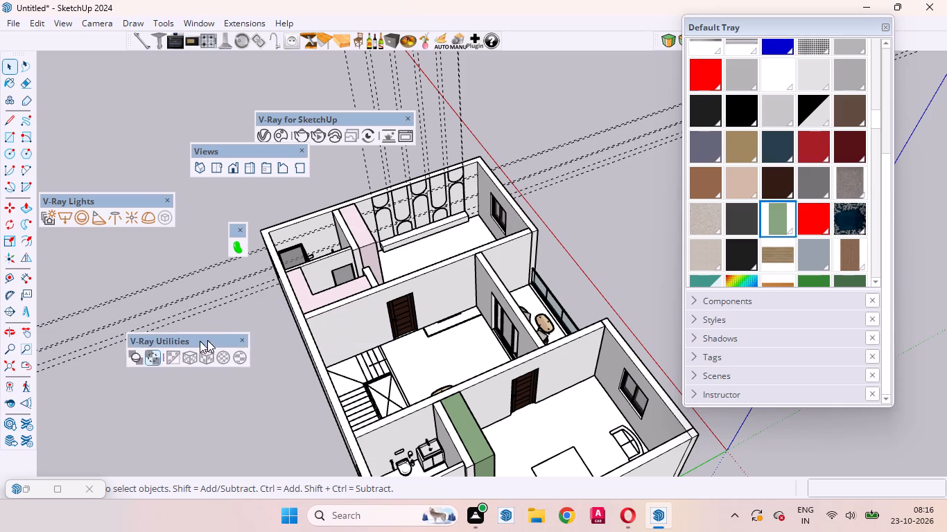
{"action": "left_click_drag", "start_coordinate": [200, 341], "coordinate": [171, 346]}
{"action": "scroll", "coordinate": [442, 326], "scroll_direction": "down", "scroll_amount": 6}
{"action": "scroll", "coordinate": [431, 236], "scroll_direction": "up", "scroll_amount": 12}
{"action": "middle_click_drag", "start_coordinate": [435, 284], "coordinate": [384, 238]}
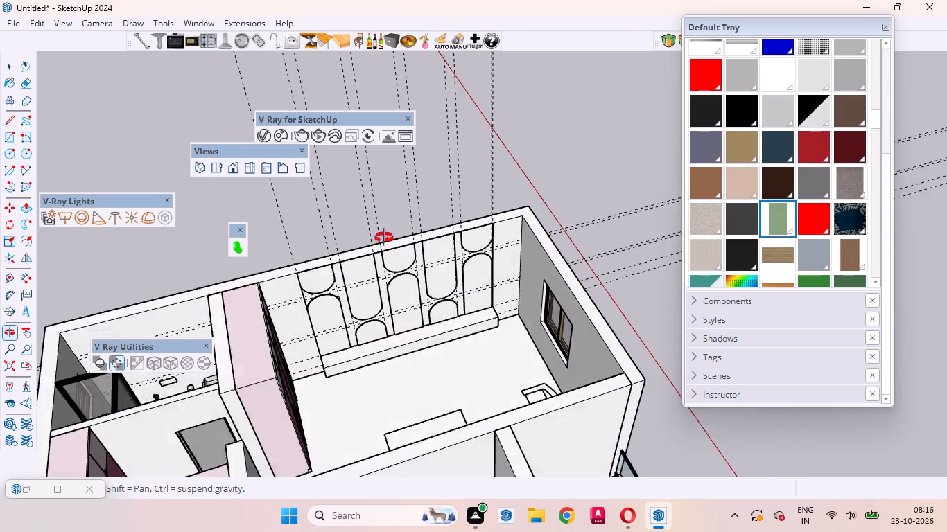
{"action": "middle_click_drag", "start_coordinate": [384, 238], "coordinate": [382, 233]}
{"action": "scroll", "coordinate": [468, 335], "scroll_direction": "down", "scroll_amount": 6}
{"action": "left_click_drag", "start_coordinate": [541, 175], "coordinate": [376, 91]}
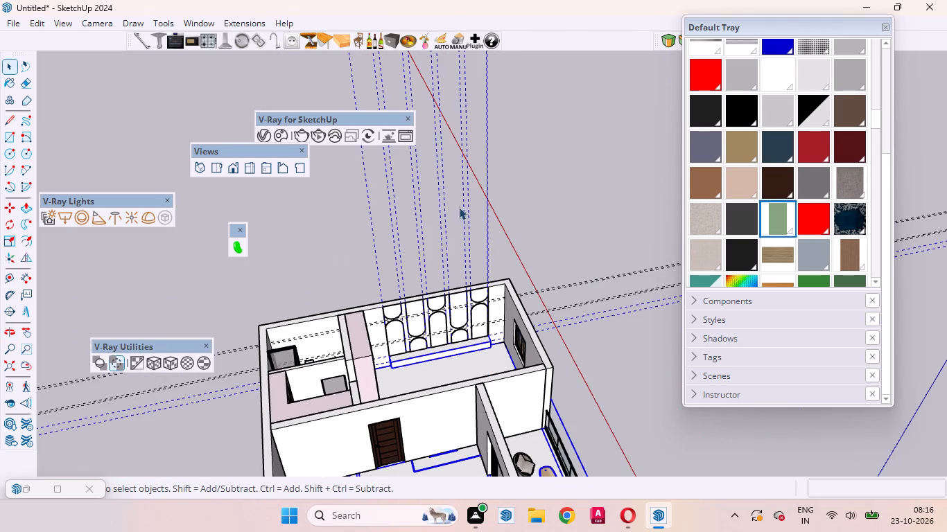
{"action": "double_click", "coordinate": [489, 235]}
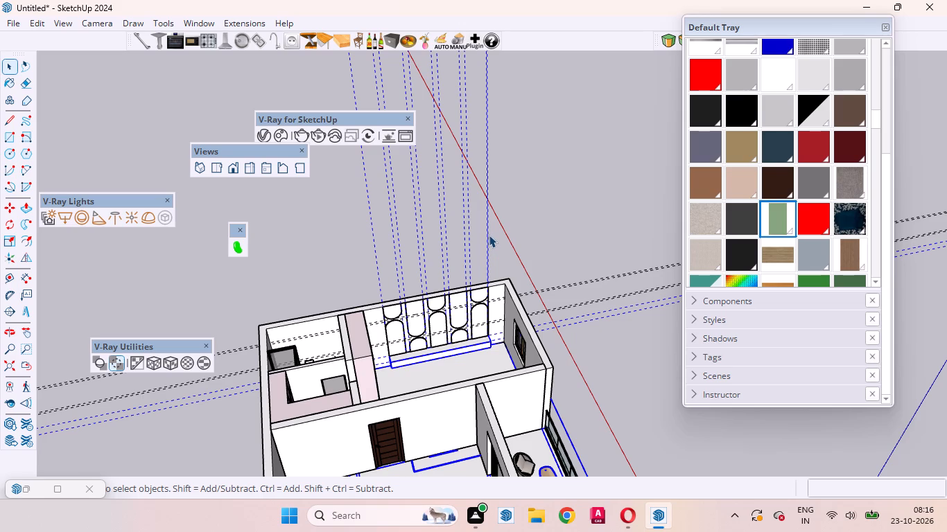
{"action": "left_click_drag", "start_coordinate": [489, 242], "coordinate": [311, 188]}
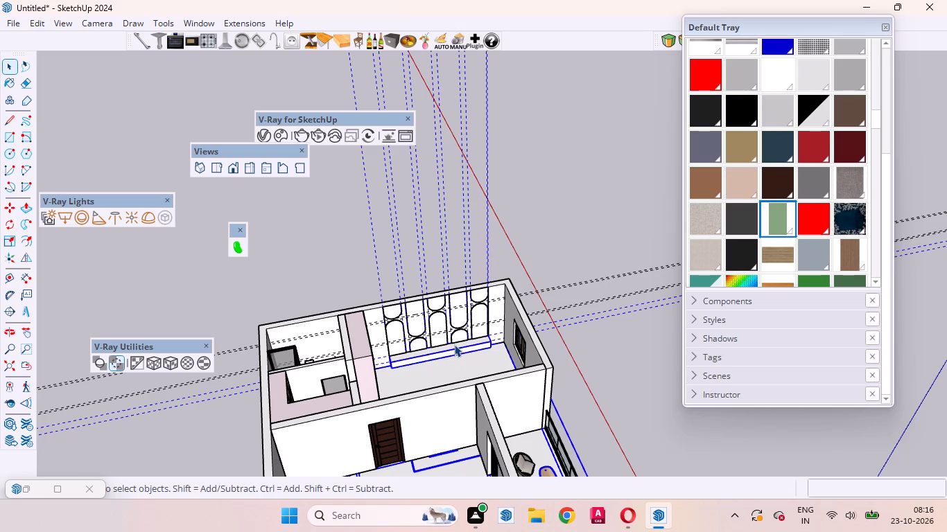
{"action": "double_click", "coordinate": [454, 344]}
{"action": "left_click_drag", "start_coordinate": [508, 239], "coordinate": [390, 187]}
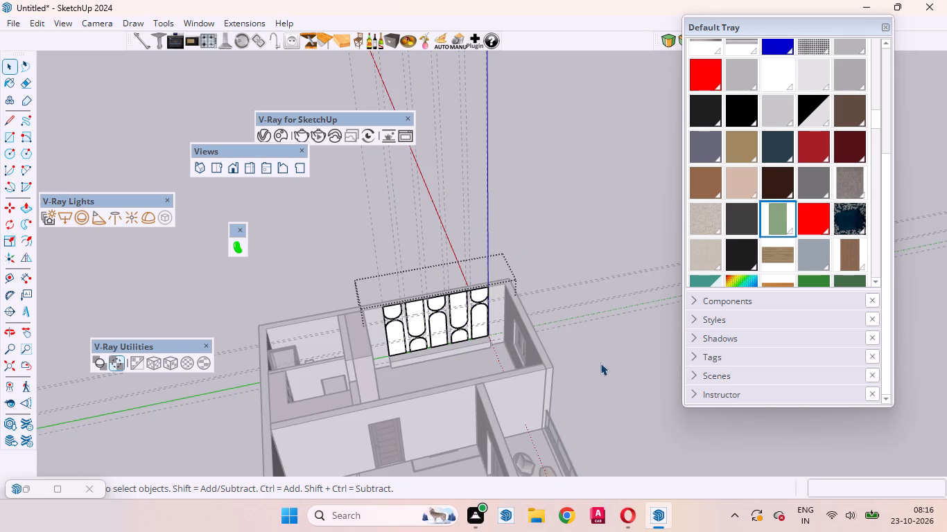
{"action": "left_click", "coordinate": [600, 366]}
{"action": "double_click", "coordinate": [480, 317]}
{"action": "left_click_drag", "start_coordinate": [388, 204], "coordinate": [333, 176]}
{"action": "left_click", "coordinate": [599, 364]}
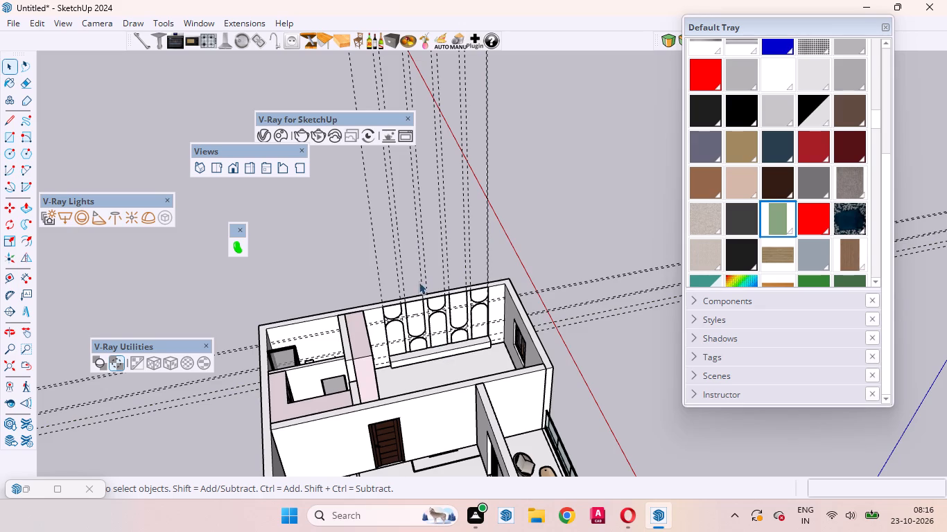
Delete the four vertical guide lines above the bedroom wall panels between the centre and the window end.
{"action": "scroll", "coordinate": [431, 254], "scroll_direction": "up", "scroll_amount": 5}
{"action": "left_click", "coordinate": [459, 250]}
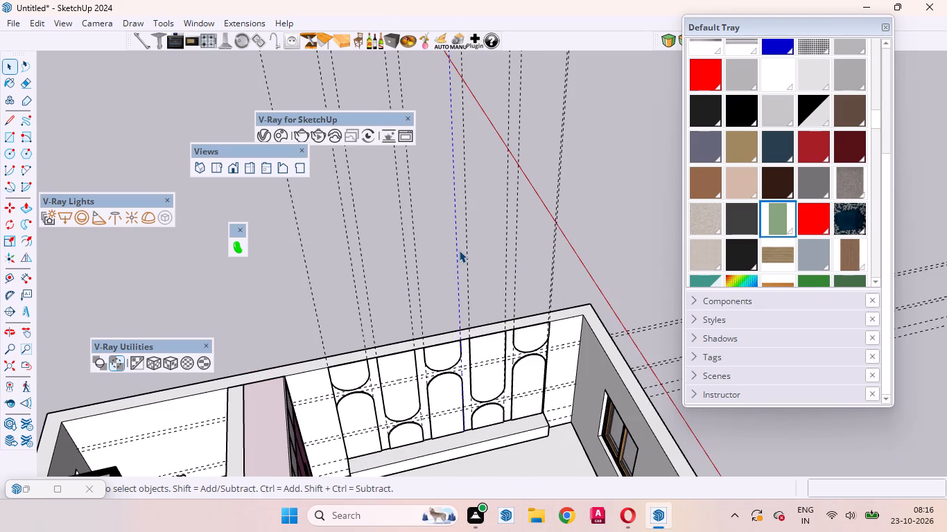
{"action": "left_click_drag", "start_coordinate": [524, 244], "coordinate": [413, 193]}
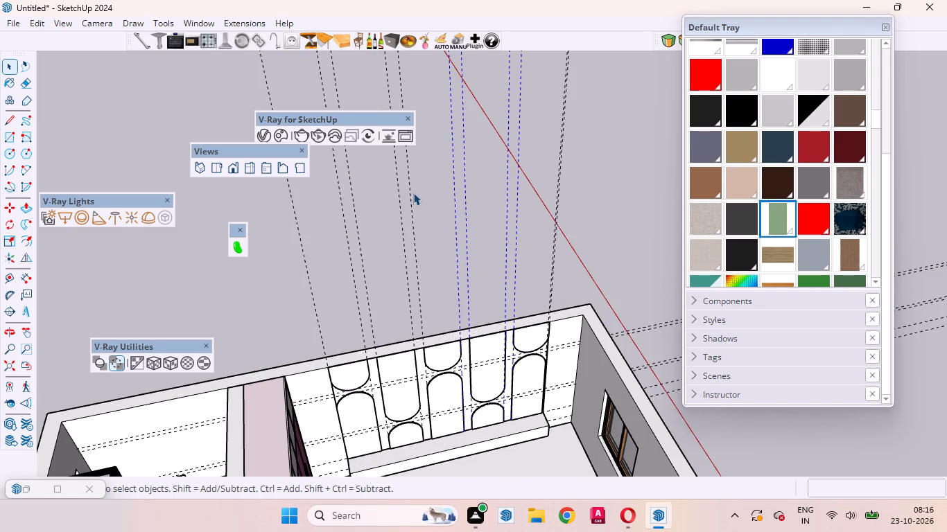
{"action": "key", "text": "Delete"}
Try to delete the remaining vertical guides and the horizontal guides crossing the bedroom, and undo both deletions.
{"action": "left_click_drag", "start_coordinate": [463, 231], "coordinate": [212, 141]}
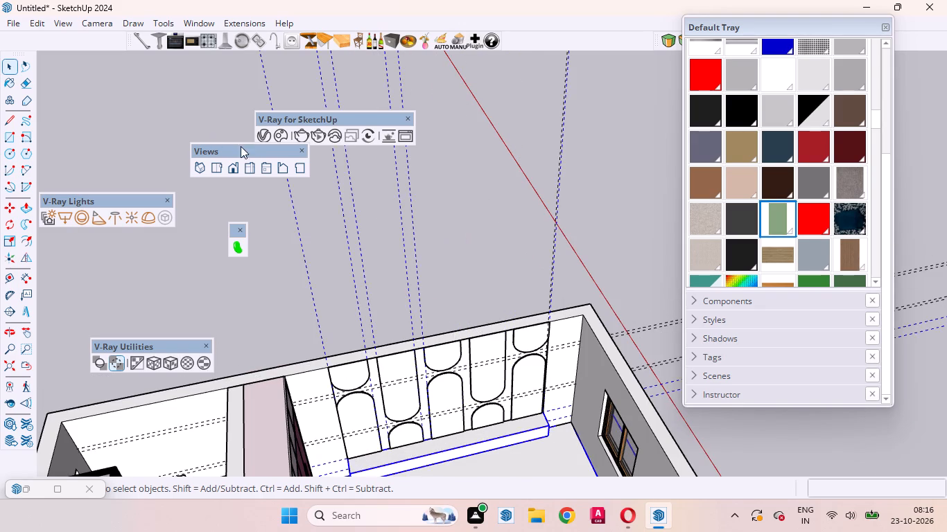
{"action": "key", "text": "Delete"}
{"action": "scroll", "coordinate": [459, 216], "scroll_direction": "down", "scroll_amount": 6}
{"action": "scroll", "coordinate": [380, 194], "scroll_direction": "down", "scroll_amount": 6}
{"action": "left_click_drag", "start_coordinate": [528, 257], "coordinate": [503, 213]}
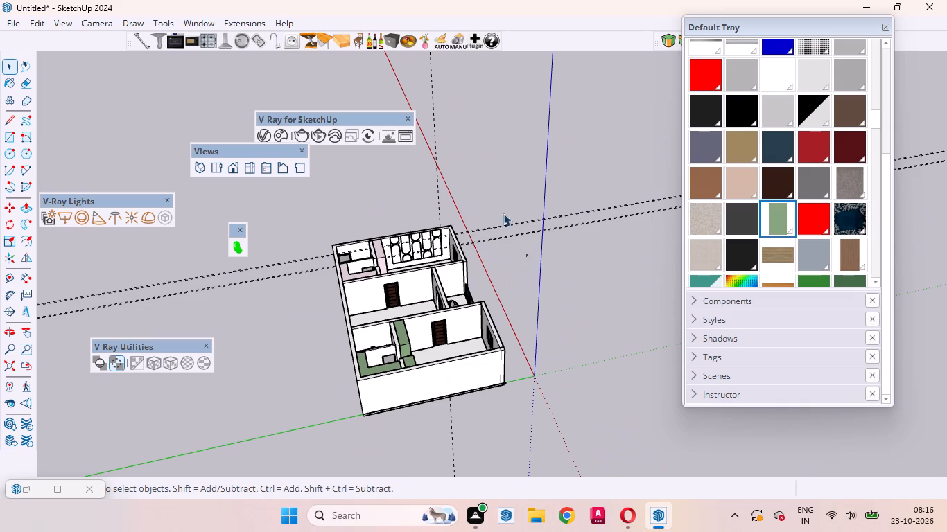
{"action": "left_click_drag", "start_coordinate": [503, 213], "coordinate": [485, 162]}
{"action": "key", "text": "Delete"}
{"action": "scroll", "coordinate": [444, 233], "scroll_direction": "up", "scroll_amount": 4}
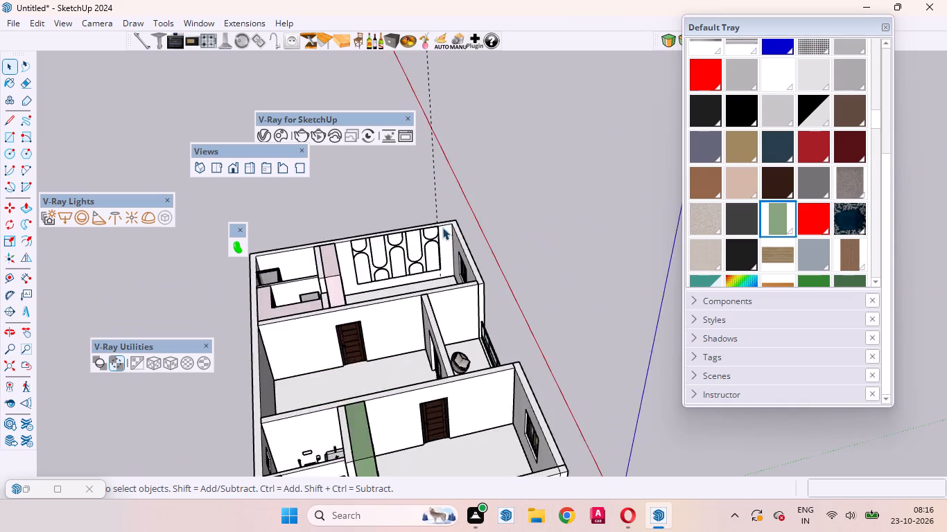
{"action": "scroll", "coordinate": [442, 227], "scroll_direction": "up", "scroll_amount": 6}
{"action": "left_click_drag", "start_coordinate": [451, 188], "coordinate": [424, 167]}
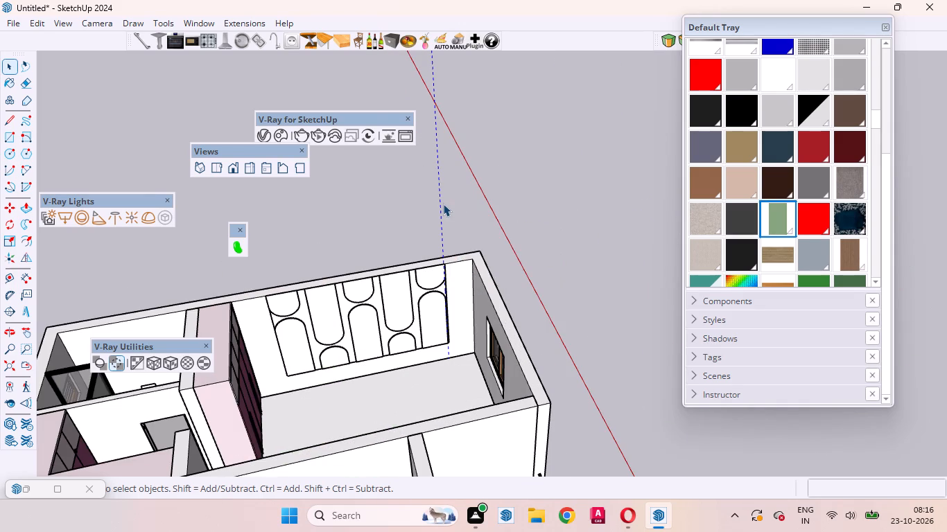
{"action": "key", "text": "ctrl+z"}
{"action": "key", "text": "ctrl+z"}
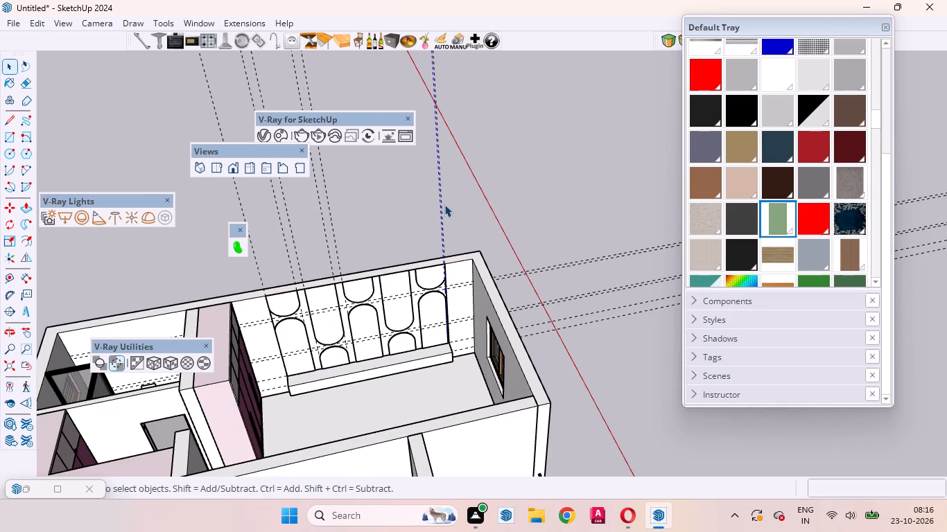
Delete the three vertical guide lines above the panels between the wardrobe end and the centre of the bedroom wall.
{"action": "left_click_drag", "start_coordinate": [365, 226], "coordinate": [288, 198]}
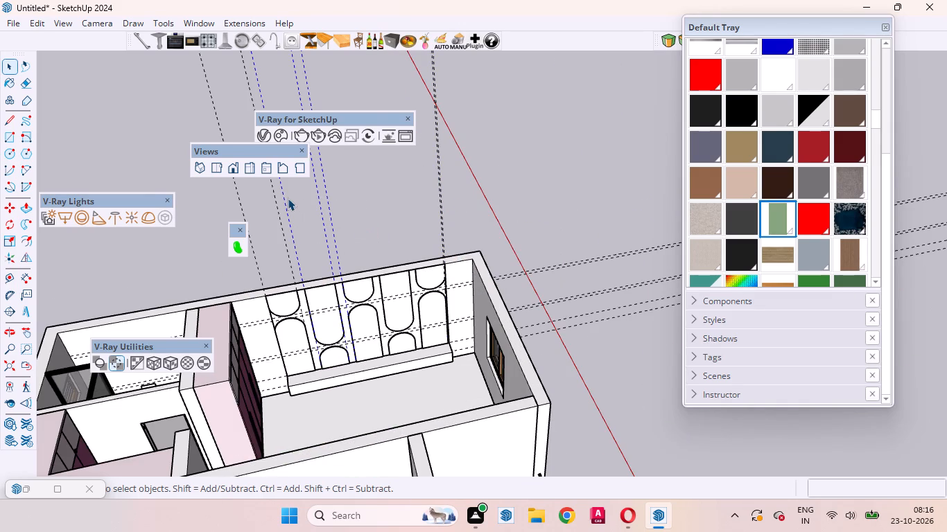
{"action": "key", "text": "Delete"}
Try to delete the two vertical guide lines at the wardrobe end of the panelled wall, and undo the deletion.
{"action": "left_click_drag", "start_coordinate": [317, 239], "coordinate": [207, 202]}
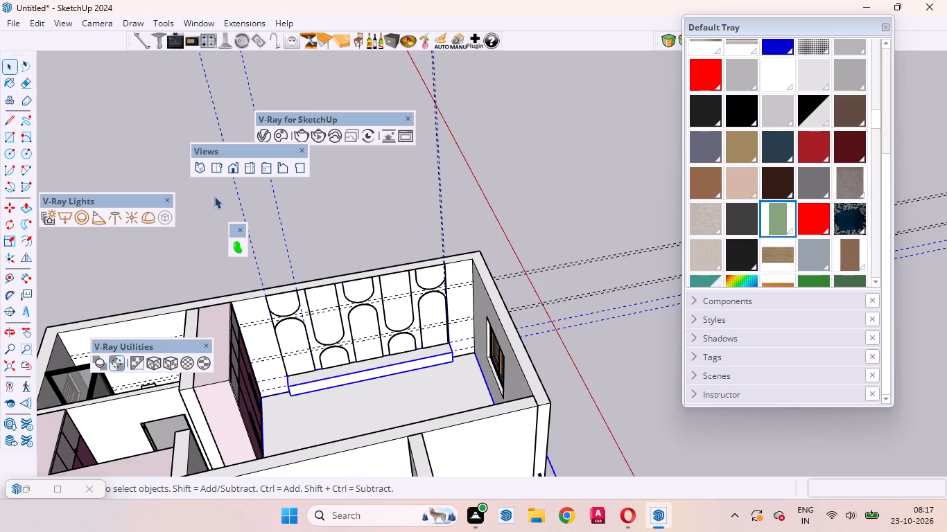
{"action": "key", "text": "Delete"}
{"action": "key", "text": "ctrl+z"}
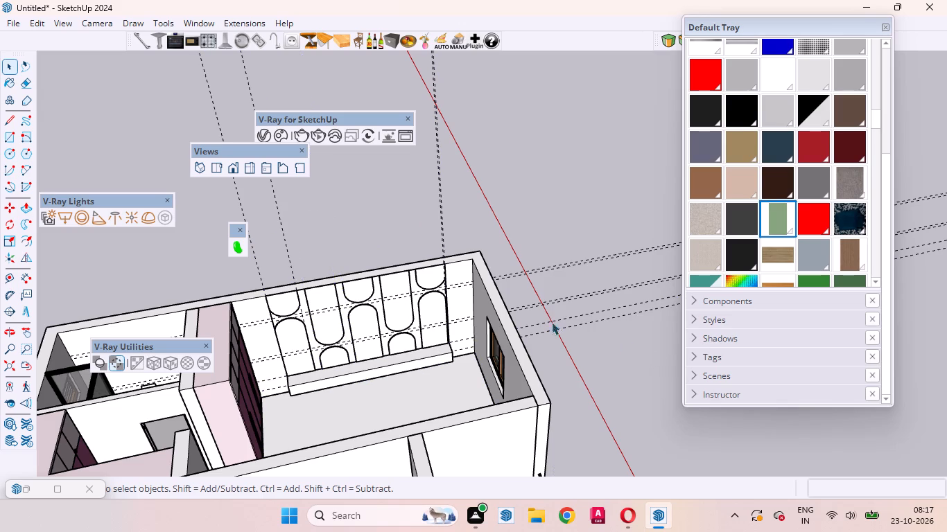
Inside the group containing the floor layout and low wall-side box, delete the vertical guide at the wardrobe end, leaving the group closed.
{"action": "double_click", "coordinate": [293, 272]}
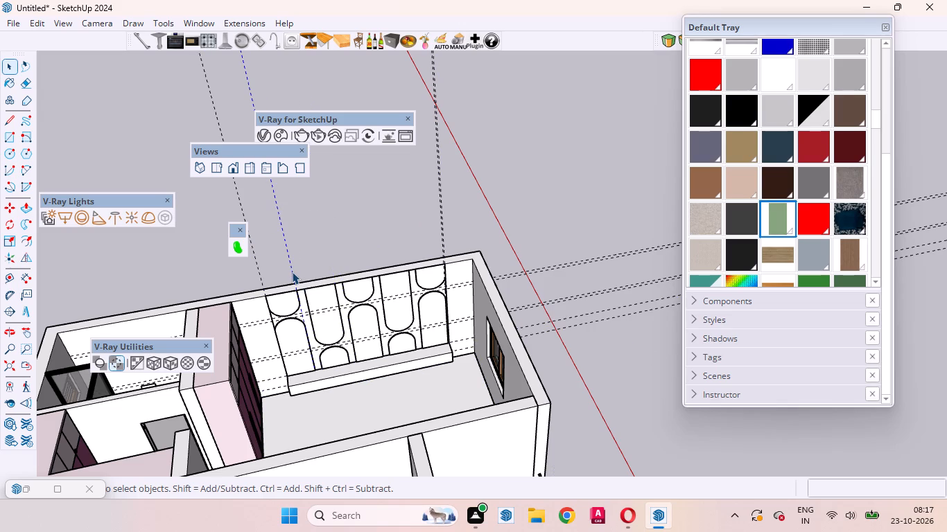
{"action": "triple_click", "coordinate": [292, 272]}
{"action": "double_click", "coordinate": [317, 375]}
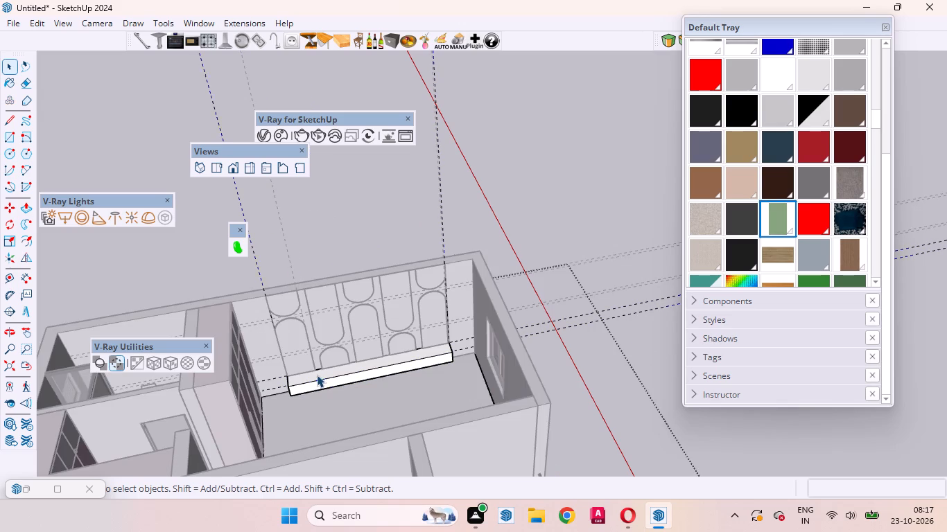
{"action": "left_click_drag", "start_coordinate": [295, 258], "coordinate": [199, 197]}
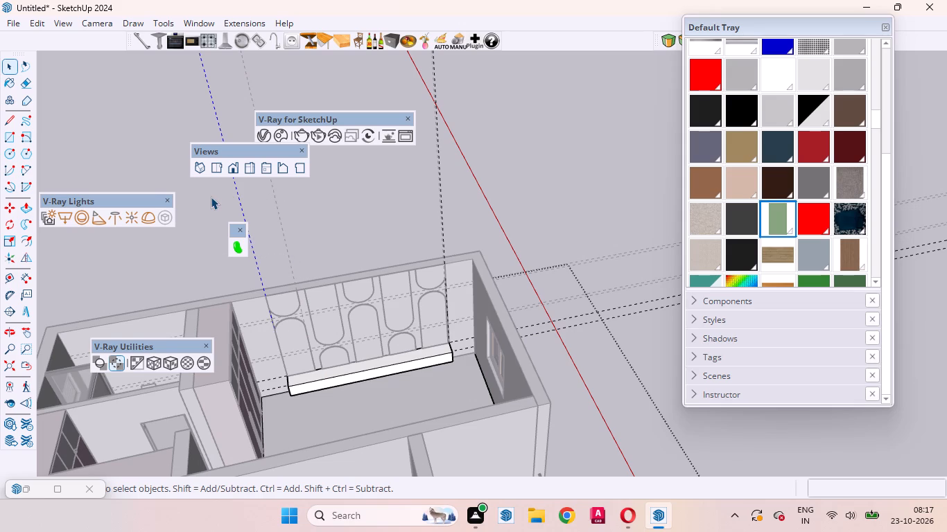
{"action": "key", "text": "Delete"}
{"action": "left_click", "coordinate": [337, 228]}
{"action": "left_click", "coordinate": [335, 227]}
Delete the remaining ungrouped vertical guide line near the wardrobe end of the panelled wall.
{"action": "left_click_drag", "start_coordinate": [314, 237], "coordinate": [227, 212]}
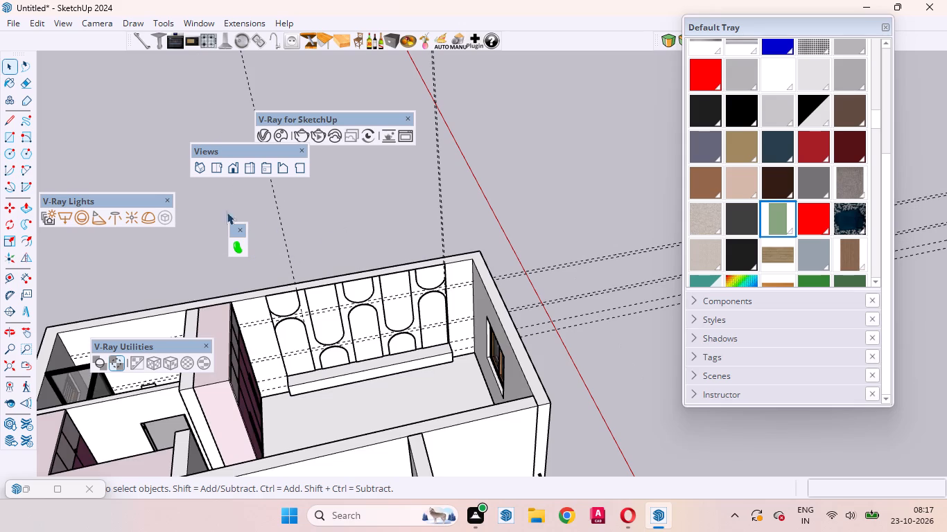
{"action": "left_click_drag", "start_coordinate": [227, 212], "coordinate": [202, 202]}
{"action": "key", "text": "Delete"}
Inside the group containing the floor layout and low box, delete the vertical guide at the window end, leaving the group closed.
{"action": "left_click_drag", "start_coordinate": [440, 205], "coordinate": [393, 172]}
{"action": "left_click_drag", "start_coordinate": [464, 211], "coordinate": [394, 153]}
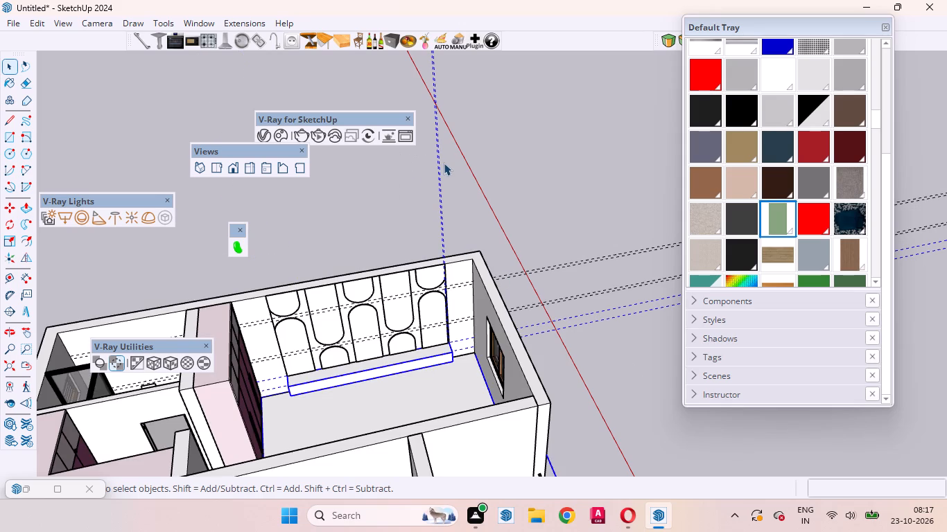
{"action": "scroll", "coordinate": [467, 162], "scroll_direction": "down", "scroll_amount": 6}
{"action": "scroll", "coordinate": [474, 296], "scroll_direction": "up", "scroll_amount": 4}
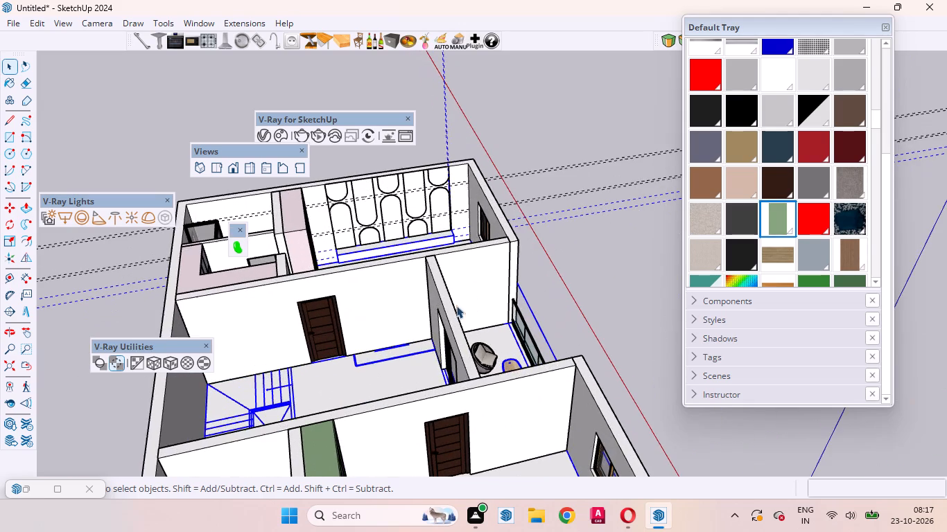
{"action": "scroll", "coordinate": [511, 251], "scroll_direction": "down", "scroll_amount": 3}
{"action": "scroll", "coordinate": [354, 326], "scroll_direction": "up", "scroll_amount": 1}
{"action": "middle_click_drag", "start_coordinate": [354, 328], "coordinate": [580, 340]}
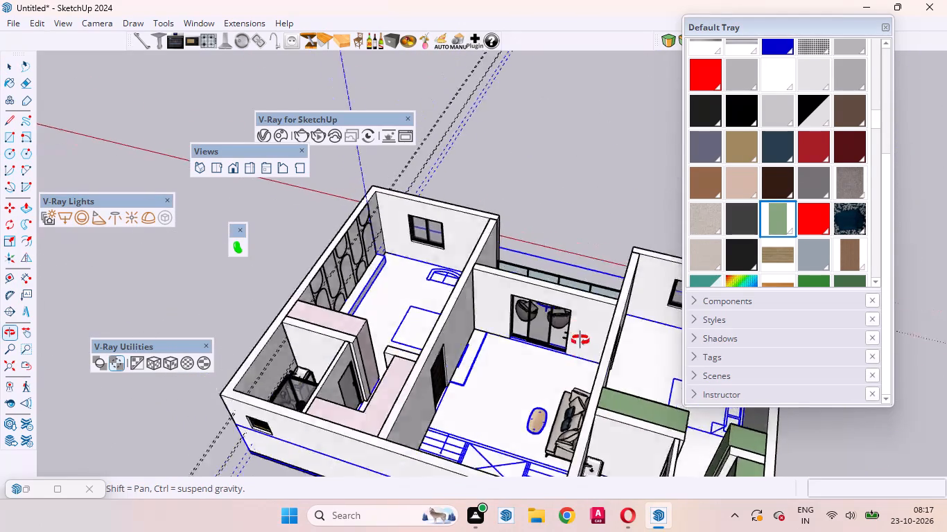
{"action": "middle_click_drag", "start_coordinate": [580, 340], "coordinate": [483, 387]}
{"action": "scroll", "coordinate": [371, 227], "scroll_direction": "up", "scroll_amount": 10}
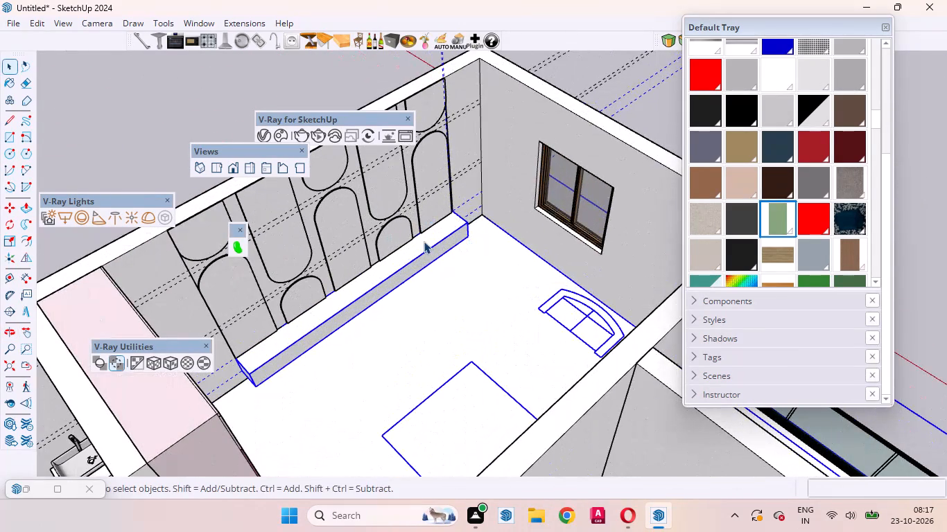
{"action": "double_click", "coordinate": [424, 242]}
{"action": "left_click", "coordinate": [424, 242]}
{"action": "scroll", "coordinate": [379, 346], "scroll_direction": "down", "scroll_amount": 6}
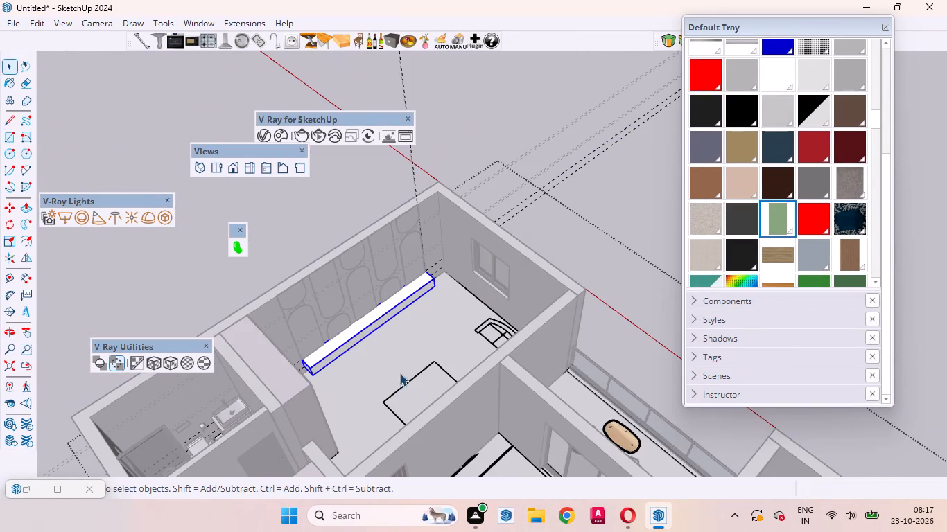
{"action": "left_click_drag", "start_coordinate": [440, 120], "coordinate": [351, 66]}
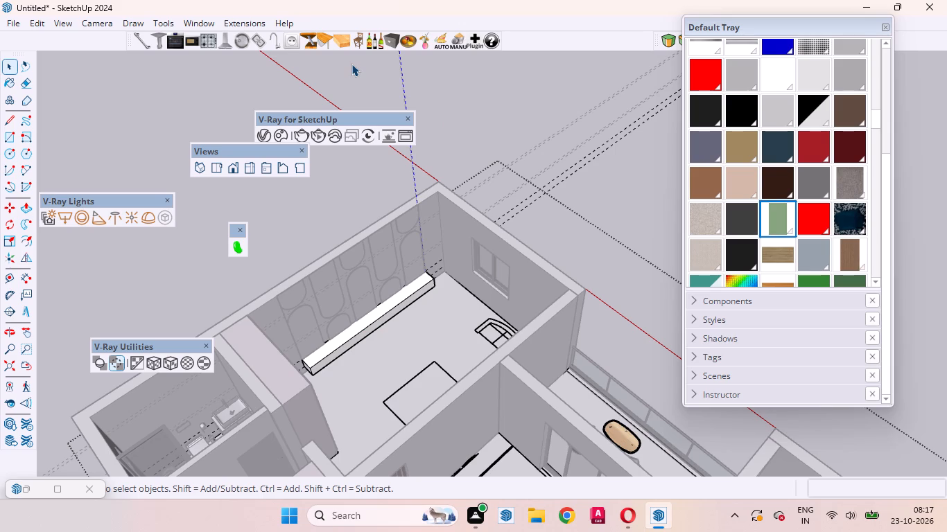
{"action": "key", "text": "Delete"}
{"action": "left_click", "coordinate": [505, 88]}
Delete the remaining ungrouped vertical guide at the window end of the panelled wall.
{"action": "left_click_drag", "start_coordinate": [445, 123], "coordinate": [349, 77]}
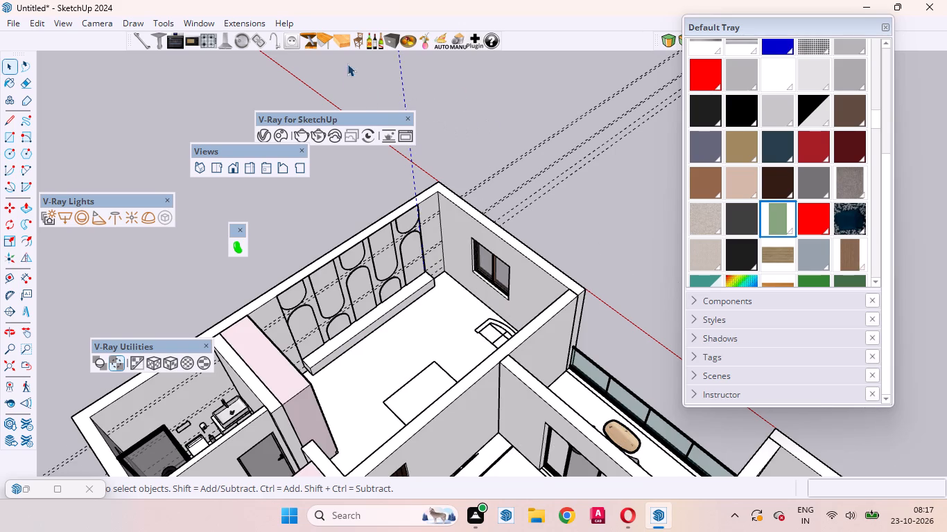
{"action": "key", "text": "Delete"}
Inside the floor layout and low box group, delete the horizontal guides running along the panelled wall, leaving the group closed.
{"action": "scroll", "coordinate": [299, 206], "scroll_direction": "down", "scroll_amount": 5}
{"action": "scroll", "coordinate": [399, 204], "scroll_direction": "up", "scroll_amount": 5}
{"action": "left_click_drag", "start_coordinate": [540, 219], "coordinate": [518, 177]}
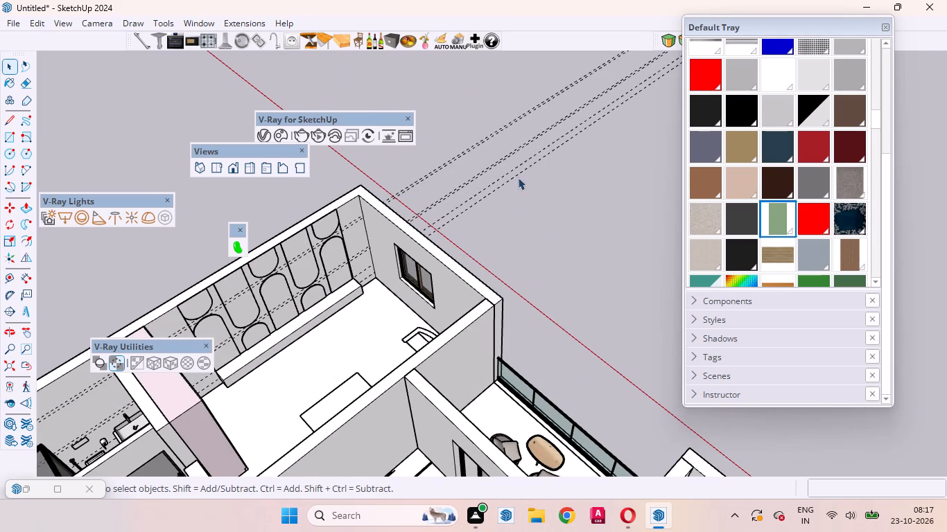
{"action": "left_click_drag", "start_coordinate": [518, 177], "coordinate": [451, 96]}
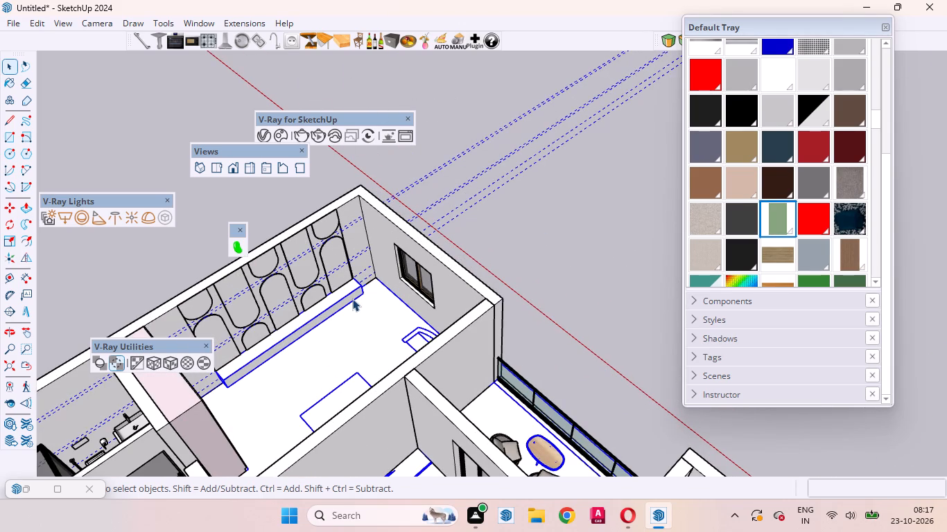
{"action": "double_click", "coordinate": [352, 299]}
{"action": "left_click", "coordinate": [352, 299]}
{"action": "left_click_drag", "start_coordinate": [563, 205], "coordinate": [473, 118]}
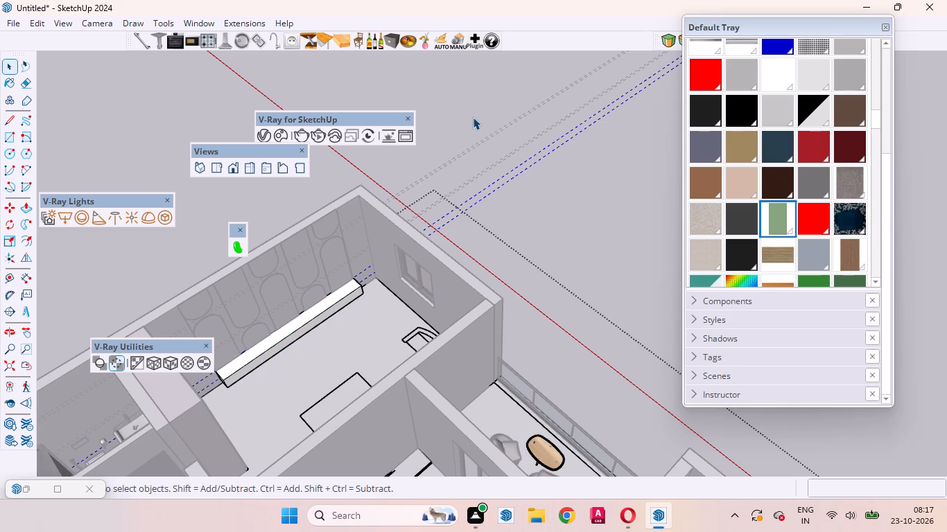
{"action": "key", "text": "Delete"}
{"action": "left_click", "coordinate": [525, 196]}
Delete the remaining ungrouped horizontal guides running along the panelled bedroom wall.
{"action": "left_click_drag", "start_coordinate": [531, 202], "coordinate": [455, 108]}
{"action": "key", "text": "Delete"}
{"action": "left_click", "coordinate": [535, 203]}
Examine the bedroom's panelled wall, low box and wardrobe from several angles.
{"action": "middle_click_drag", "start_coordinate": [535, 206], "coordinate": [260, 151]}
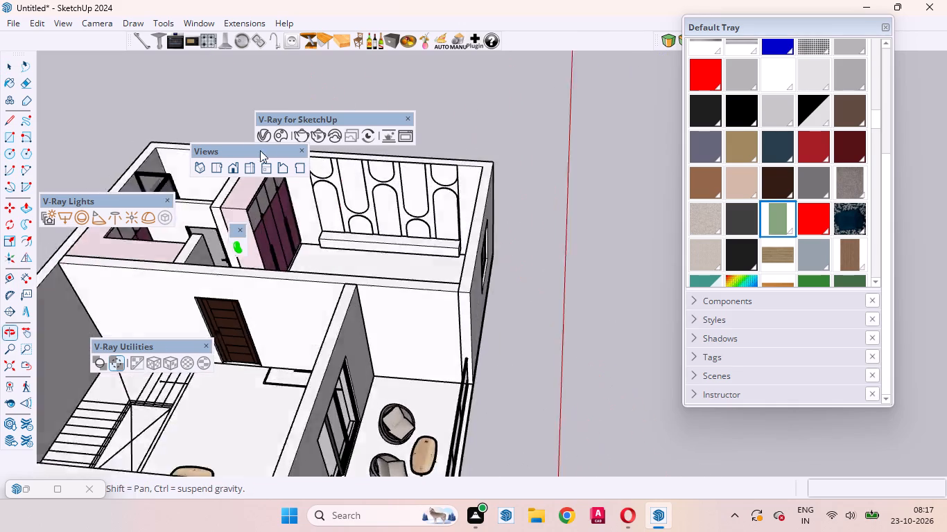
{"action": "scroll", "coordinate": [537, 209], "scroll_direction": "down", "scroll_amount": 11}
{"action": "scroll", "coordinate": [522, 200], "scroll_direction": "up", "scroll_amount": 18}
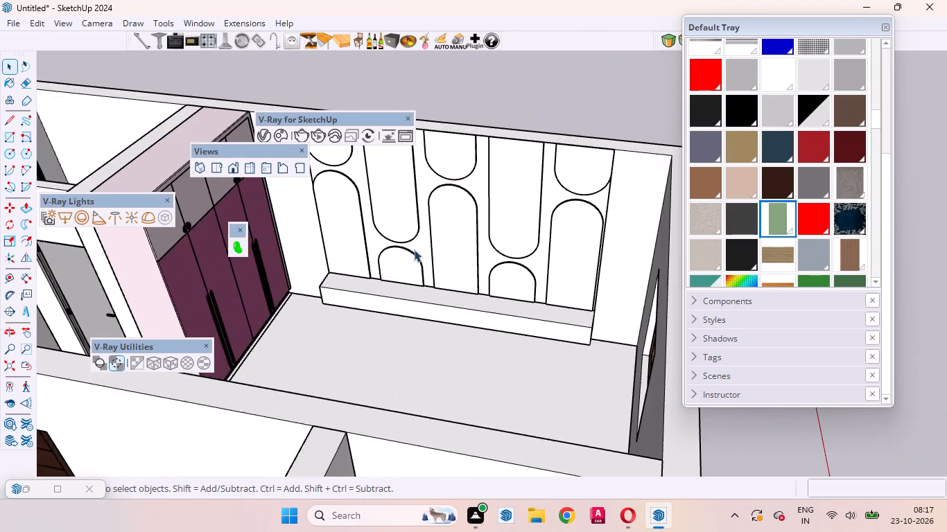
{"action": "scroll", "coordinate": [414, 249], "scroll_direction": "up", "scroll_amount": 1}
{"action": "middle_click_drag", "start_coordinate": [414, 251], "coordinate": [596, 249]}
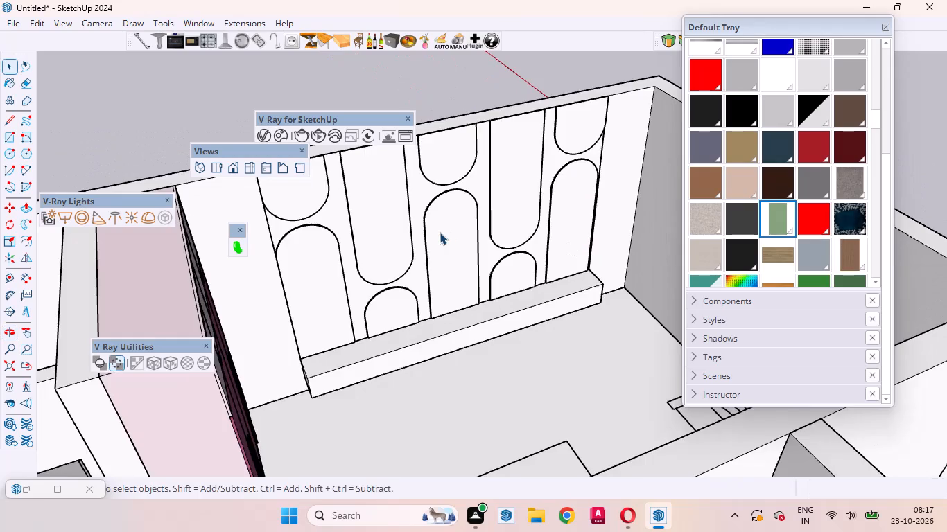
{"action": "scroll", "coordinate": [440, 232], "scroll_direction": "down", "scroll_amount": 5}
{"action": "middle_click_drag", "start_coordinate": [501, 232], "coordinate": [335, 160]}
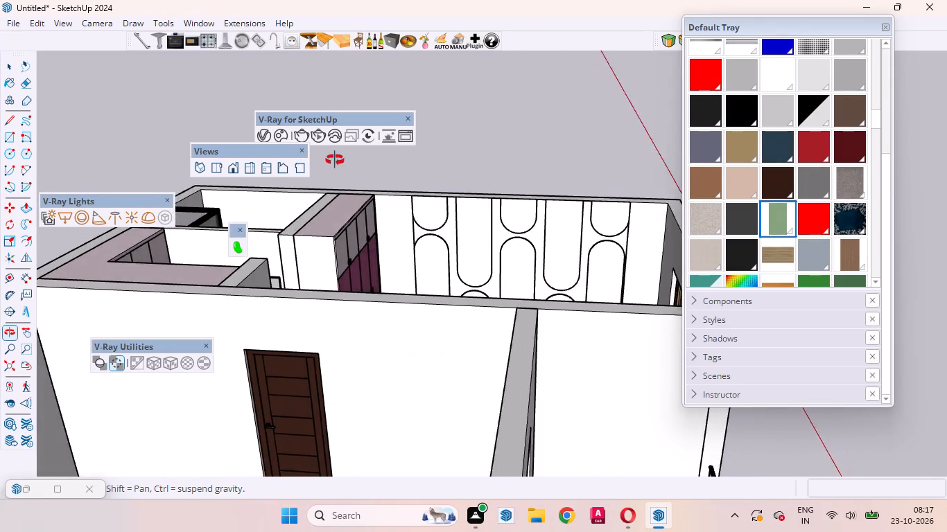
{"action": "middle_click_drag", "start_coordinate": [335, 160], "coordinate": [588, 218]}
{"action": "scroll", "coordinate": [354, 293], "scroll_direction": "down", "scroll_amount": 5}
{"action": "scroll", "coordinate": [459, 290], "scroll_direction": "up", "scroll_amount": 7}
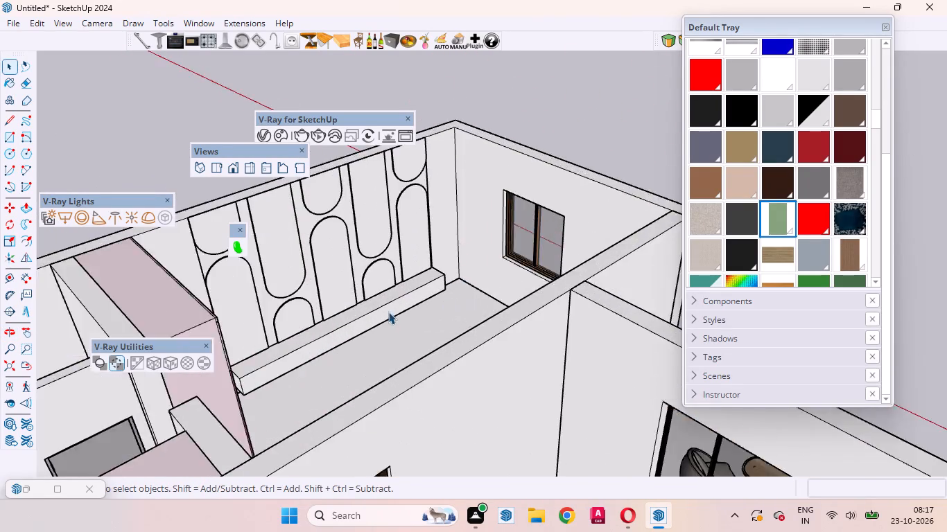
{"action": "scroll", "coordinate": [388, 312], "scroll_direction": "up", "scroll_amount": 3}
{"action": "middle_click_drag", "start_coordinate": [379, 316], "coordinate": [186, 354]}
{"action": "scroll", "coordinate": [233, 335], "scroll_direction": "up", "scroll_amount": 1}
{"action": "scroll", "coordinate": [460, 301], "scroll_direction": "down", "scroll_amount": 11}
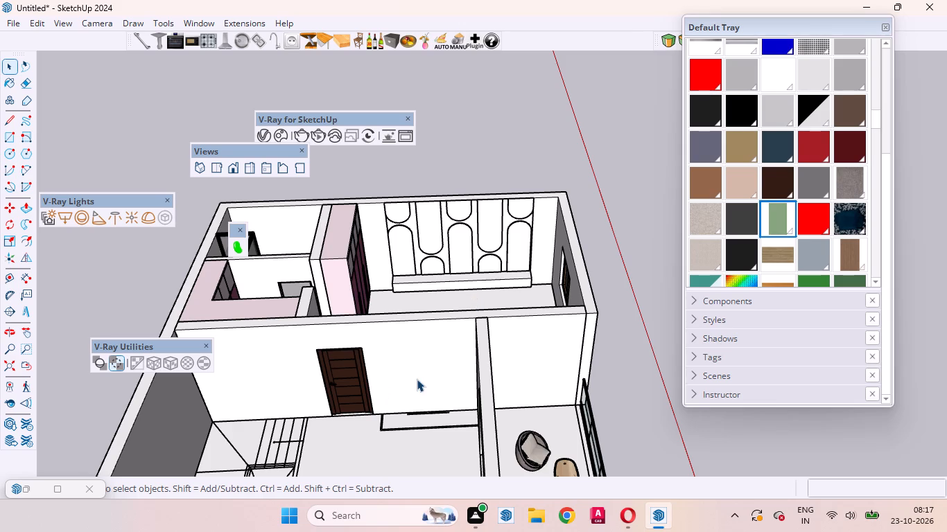
{"action": "scroll", "coordinate": [456, 396], "scroll_direction": "down", "scroll_amount": 5}
{"action": "scroll", "coordinate": [478, 303], "scroll_direction": "up", "scroll_amount": 10}
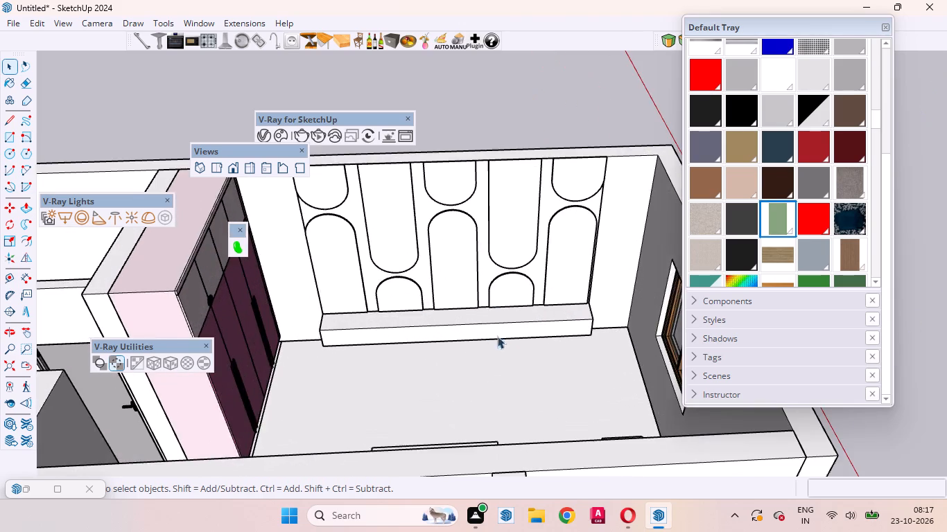
{"action": "scroll", "coordinate": [507, 348], "scroll_direction": "down", "scroll_amount": 5}
{"action": "scroll", "coordinate": [469, 313], "scroll_direction": "up", "scroll_amount": 9}
{"action": "middle_click_drag", "start_coordinate": [471, 344], "coordinate": [532, 326]}
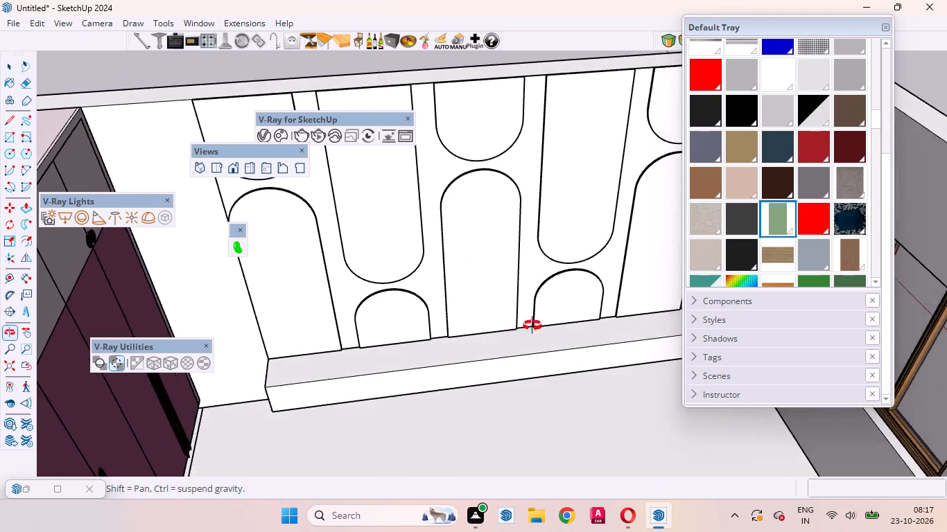
{"action": "middle_click_drag", "start_coordinate": [532, 326], "coordinate": [459, 359]}
{"action": "scroll", "coordinate": [459, 359], "scroll_direction": "up", "scroll_amount": 1}
{"action": "scroll", "coordinate": [433, 369], "scroll_direction": "down", "scroll_amount": 11}
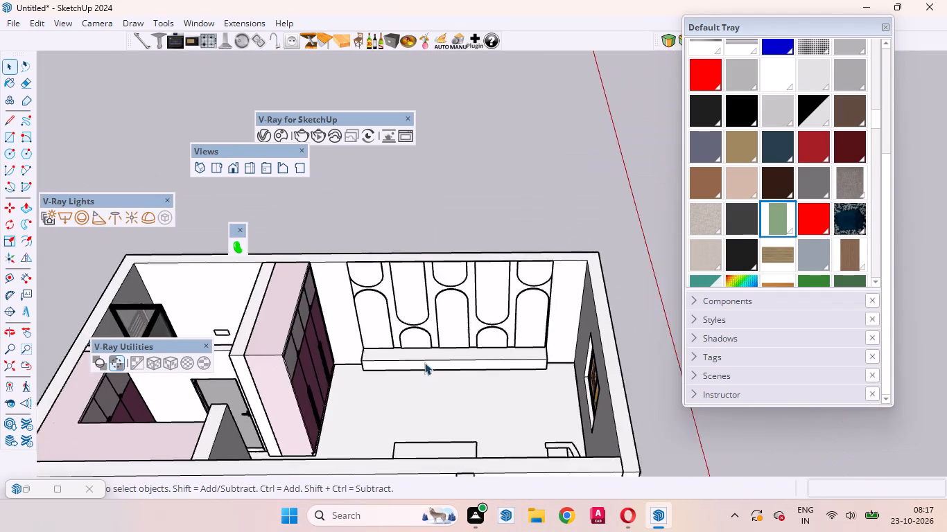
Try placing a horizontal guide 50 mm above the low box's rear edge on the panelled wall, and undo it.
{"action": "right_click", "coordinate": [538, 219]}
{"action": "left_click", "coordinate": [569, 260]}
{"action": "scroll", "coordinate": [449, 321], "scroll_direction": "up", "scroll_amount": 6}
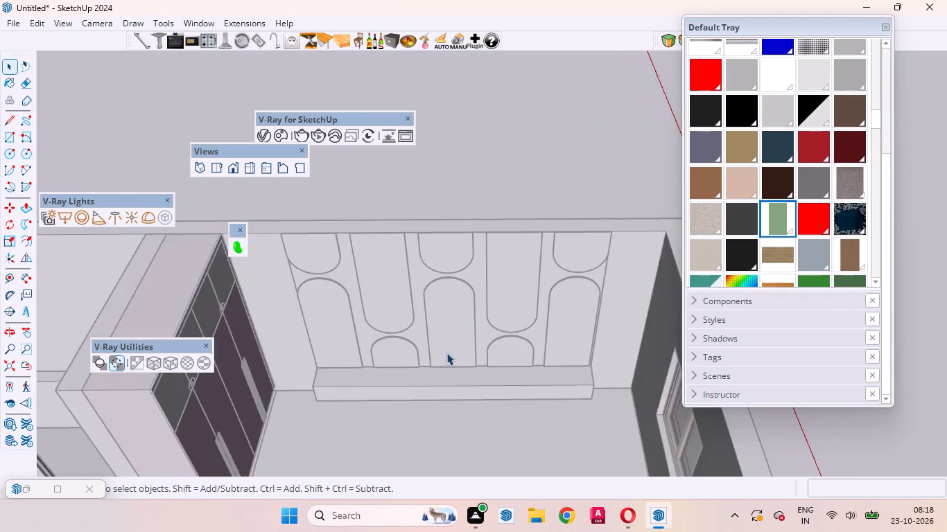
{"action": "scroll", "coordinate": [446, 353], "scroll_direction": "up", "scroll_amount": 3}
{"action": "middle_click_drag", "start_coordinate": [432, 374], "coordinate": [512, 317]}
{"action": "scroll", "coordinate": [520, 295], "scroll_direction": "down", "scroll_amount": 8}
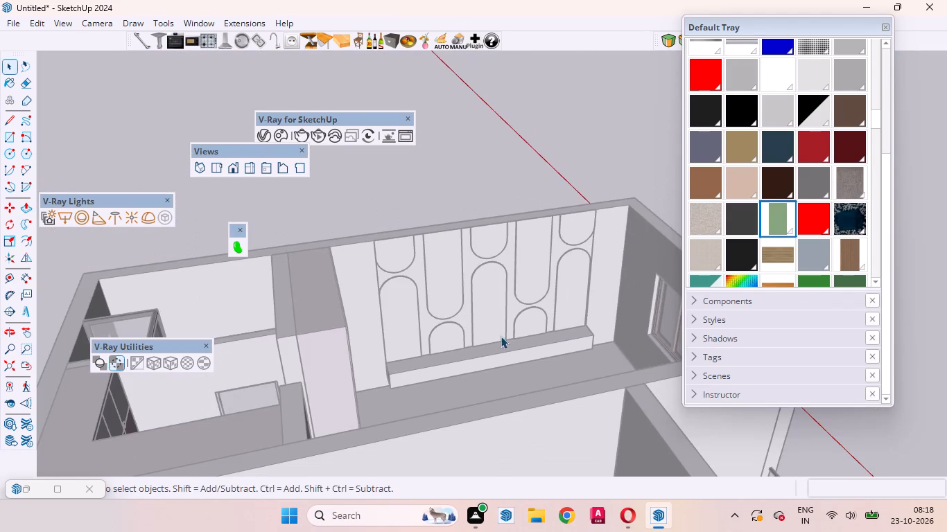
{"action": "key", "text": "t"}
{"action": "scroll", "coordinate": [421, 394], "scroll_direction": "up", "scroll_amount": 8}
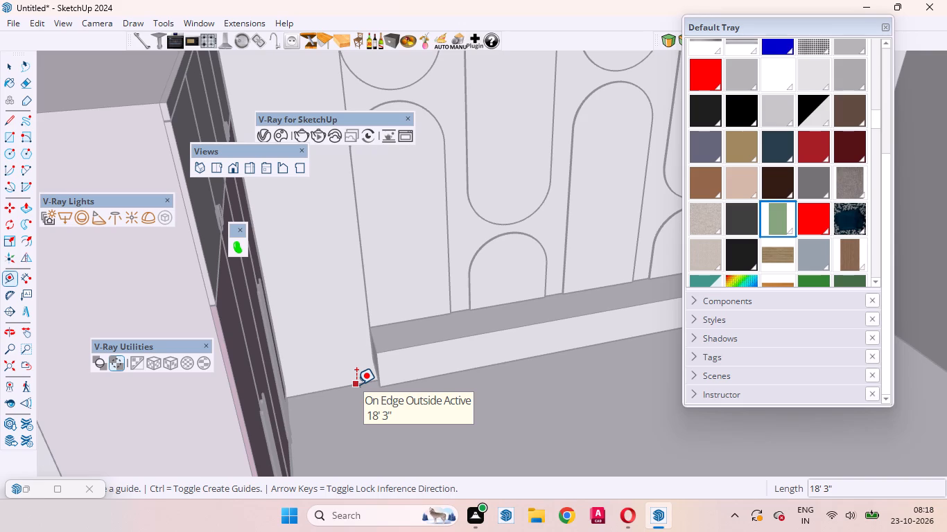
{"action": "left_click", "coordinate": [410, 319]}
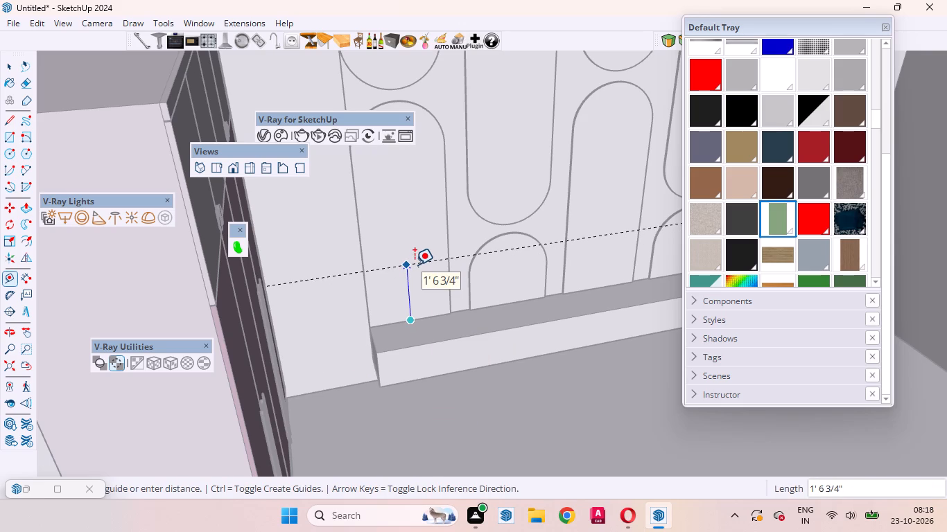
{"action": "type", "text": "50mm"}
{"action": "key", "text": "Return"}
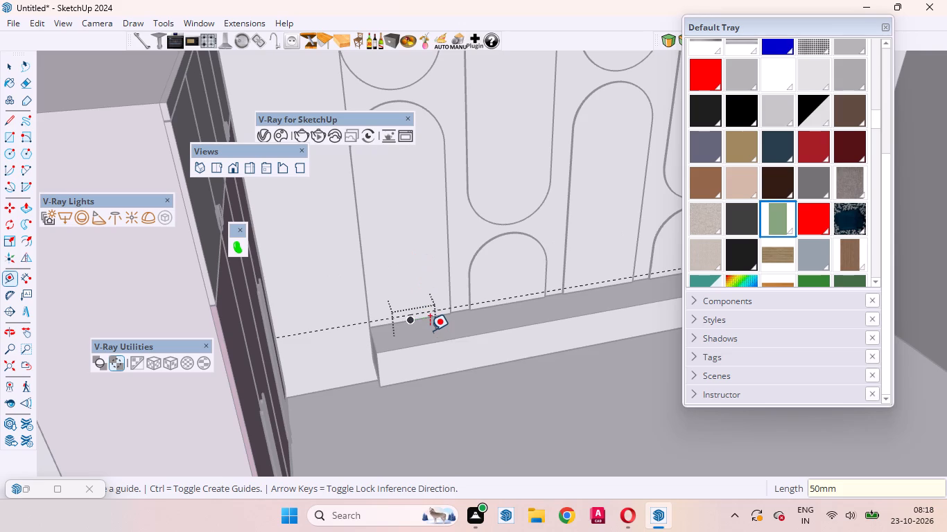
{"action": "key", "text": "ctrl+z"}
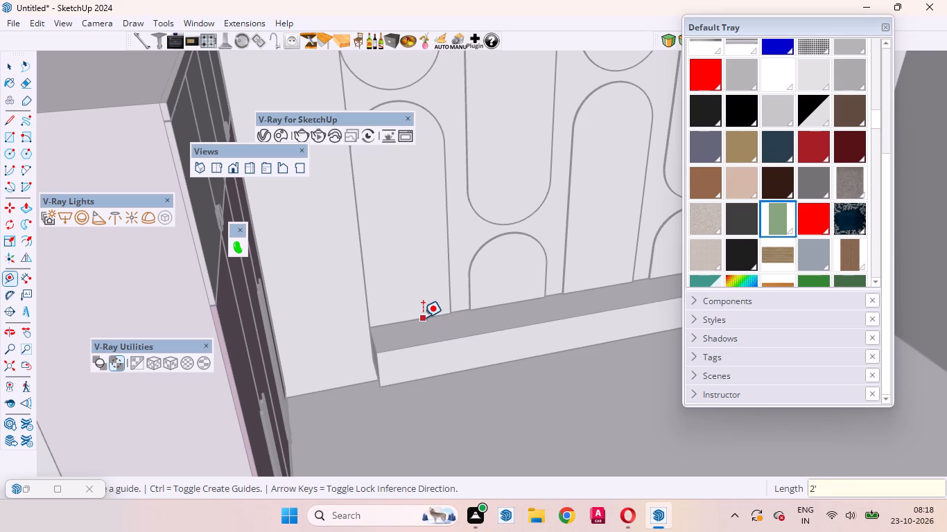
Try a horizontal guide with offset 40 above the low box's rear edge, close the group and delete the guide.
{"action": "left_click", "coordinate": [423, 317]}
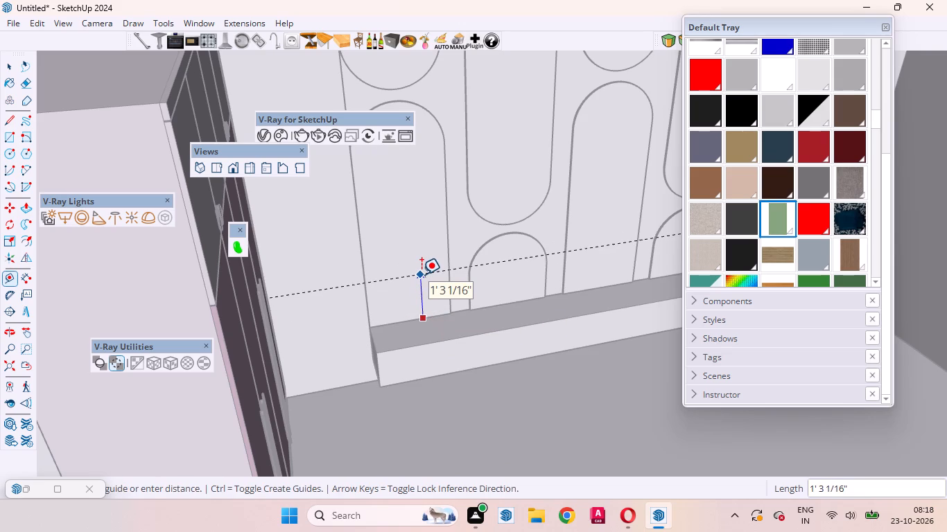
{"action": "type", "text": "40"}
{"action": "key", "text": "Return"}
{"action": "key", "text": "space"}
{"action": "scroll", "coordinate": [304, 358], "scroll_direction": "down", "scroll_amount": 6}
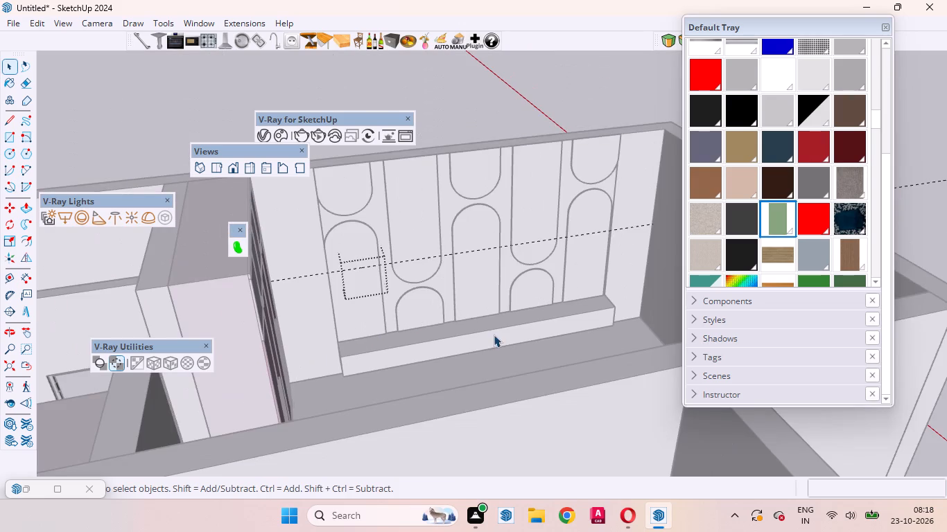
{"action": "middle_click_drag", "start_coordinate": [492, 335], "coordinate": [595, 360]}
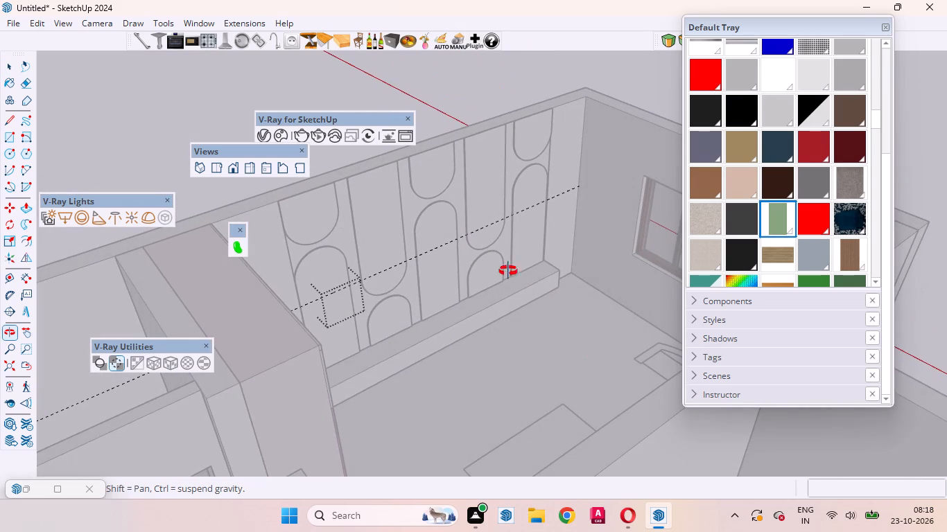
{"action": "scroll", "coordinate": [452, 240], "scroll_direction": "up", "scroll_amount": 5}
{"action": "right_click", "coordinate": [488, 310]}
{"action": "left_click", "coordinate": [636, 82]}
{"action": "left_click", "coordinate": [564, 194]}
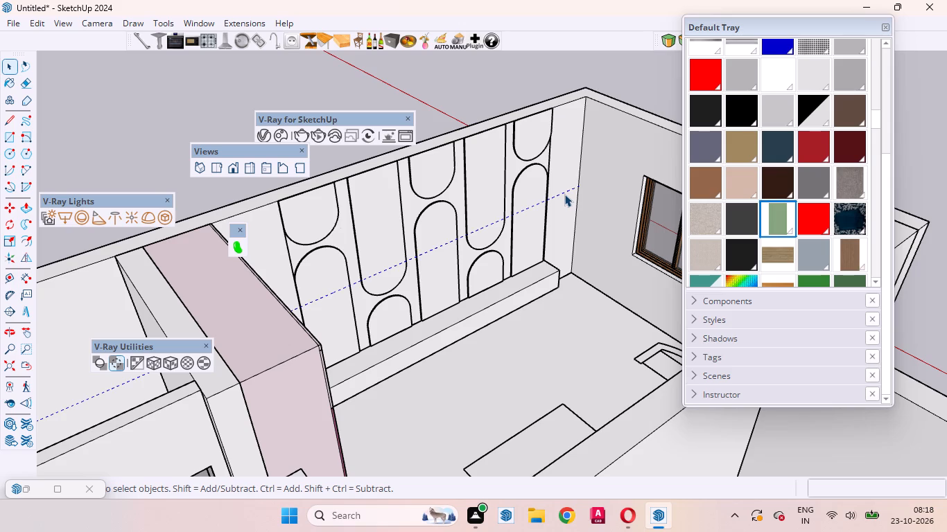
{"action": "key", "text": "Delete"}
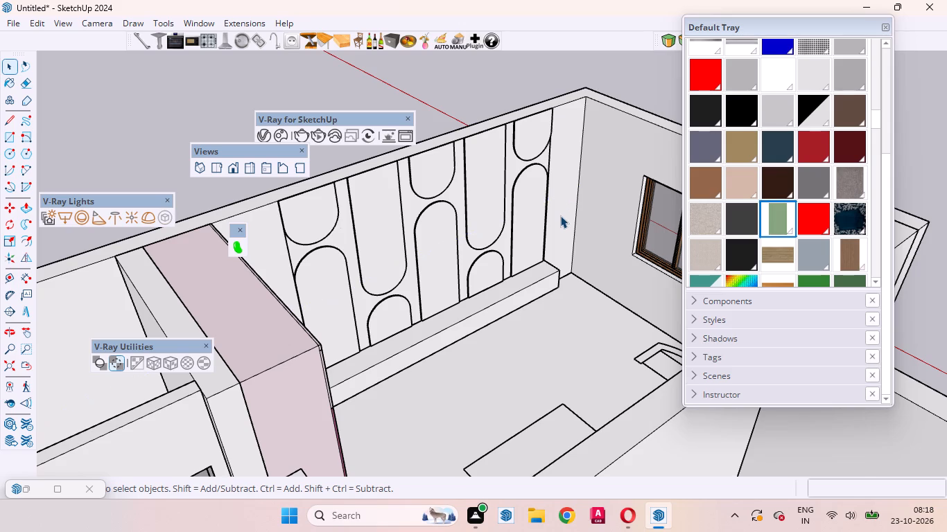
Place a horizontal guide 450 mm above the low box's rear edge across the panelled wall.
{"action": "key", "text": "t"}
{"action": "scroll", "coordinate": [441, 311], "scroll_direction": "up", "scroll_amount": 5}
{"action": "left_click", "coordinate": [440, 313]}
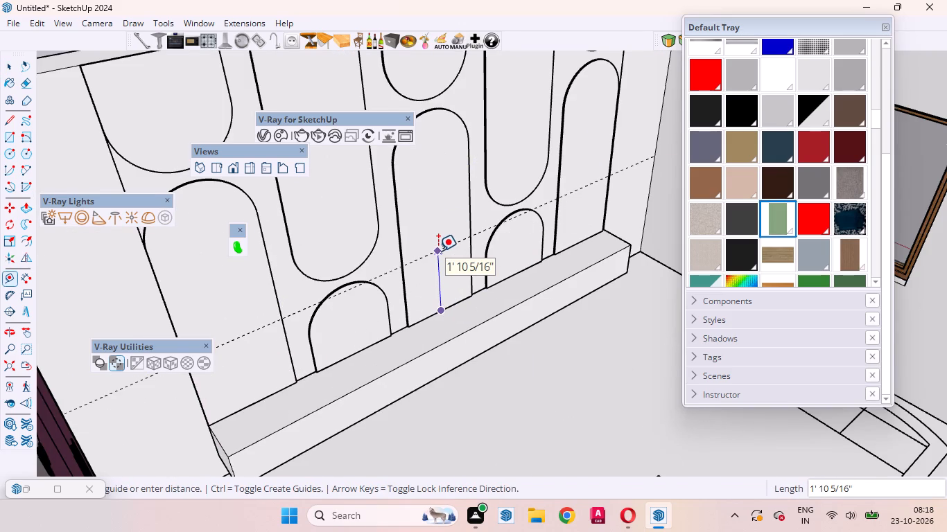
{"action": "type", "text": "450mm"}
{"action": "key", "text": "Return"}
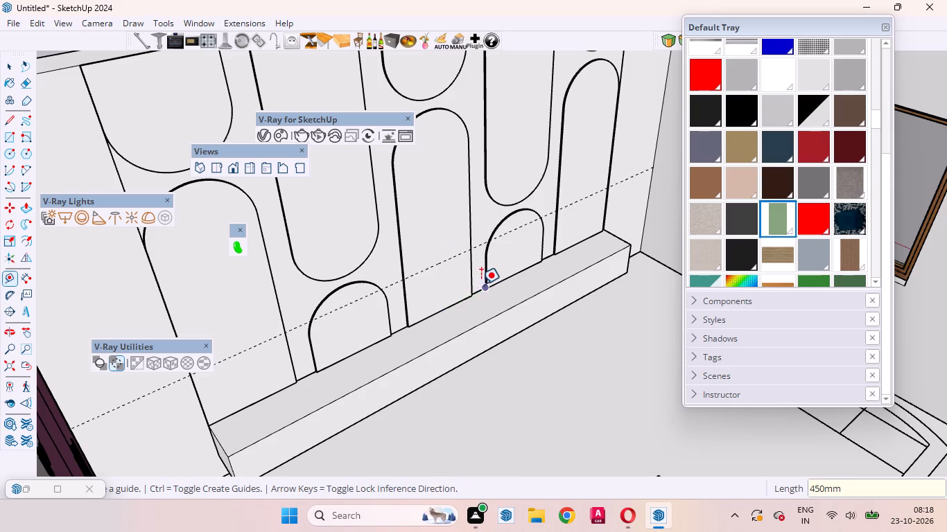
{"action": "key", "text": "space"}
Place a second horizontal guide about 2' 11 1/8" above the existing guide on the bedroom's panelled wall.
{"action": "scroll", "coordinate": [466, 287], "scroll_direction": "down", "scroll_amount": 3}
{"action": "middle_click_drag", "start_coordinate": [522, 294], "coordinate": [398, 277]}
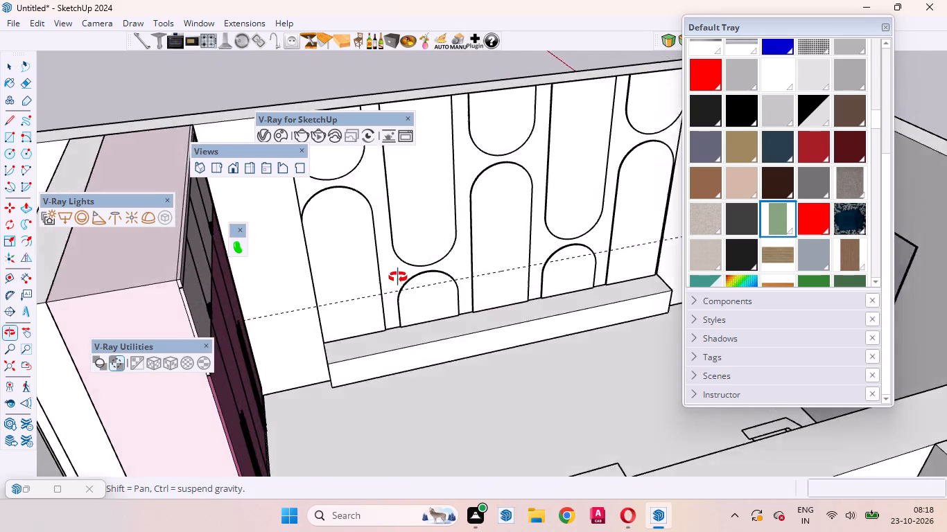
{"action": "middle_click_drag", "start_coordinate": [398, 277], "coordinate": [399, 277]}
{"action": "key", "text": "t"}
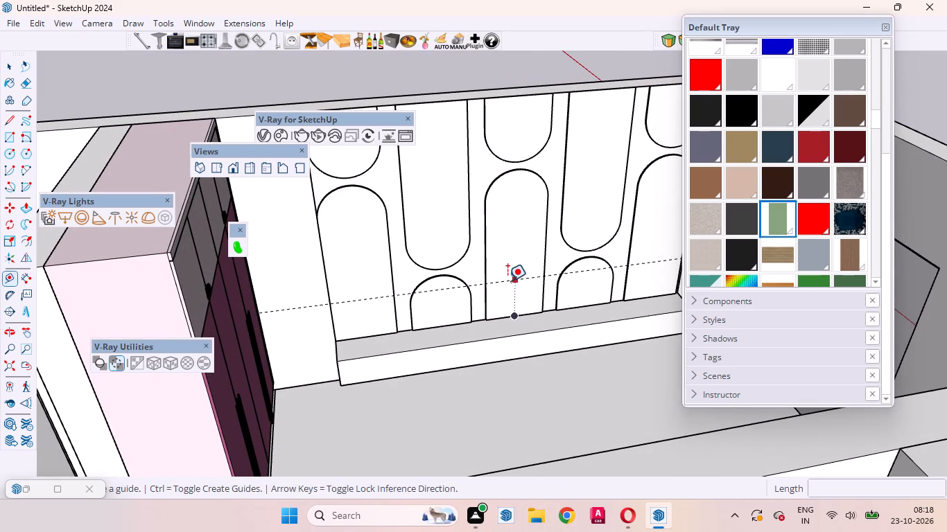
{"action": "left_click", "coordinate": [507, 281]}
{"action": "key", "text": "space"}
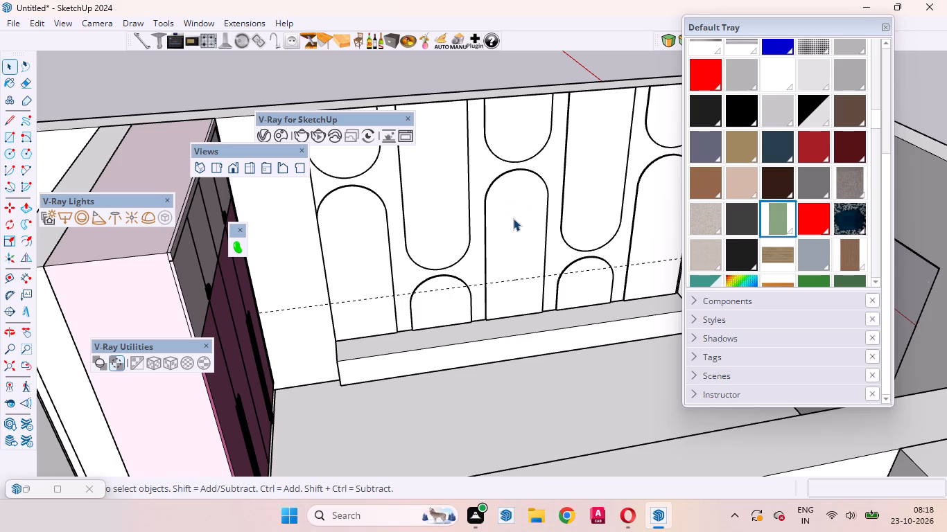
{"action": "type", "text": "t"}
{"action": "key", "text": "space"}
{"action": "key", "text": "t"}
{"action": "left_click", "coordinate": [532, 275]}
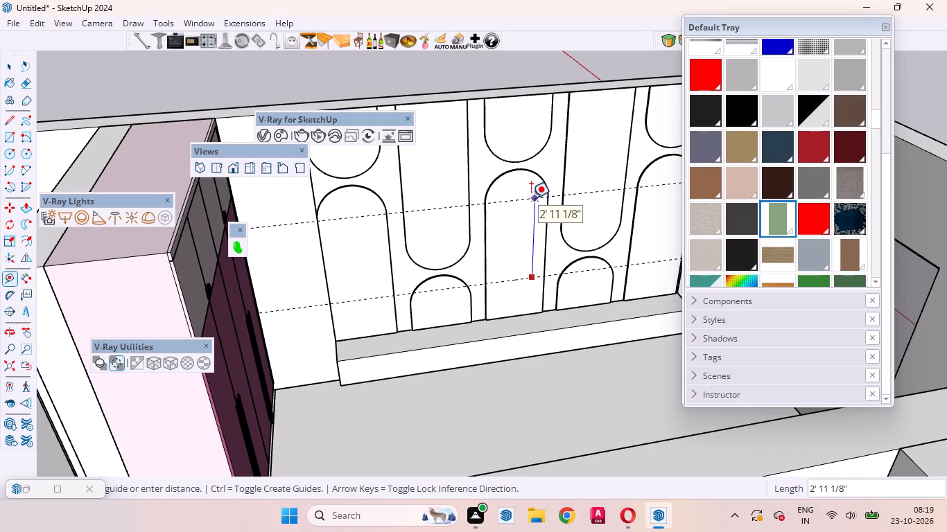
{"action": "left_click", "coordinate": [531, 198]}
Place vertical guides about 3' 2 15/16" from the panelling's wardrobe-side edge and about 5' 15/16" beyond that first guide.
{"action": "middle_click", "coordinate": [523, 301]}
{"action": "scroll", "coordinate": [527, 296], "scroll_direction": "up", "scroll_amount": 1}
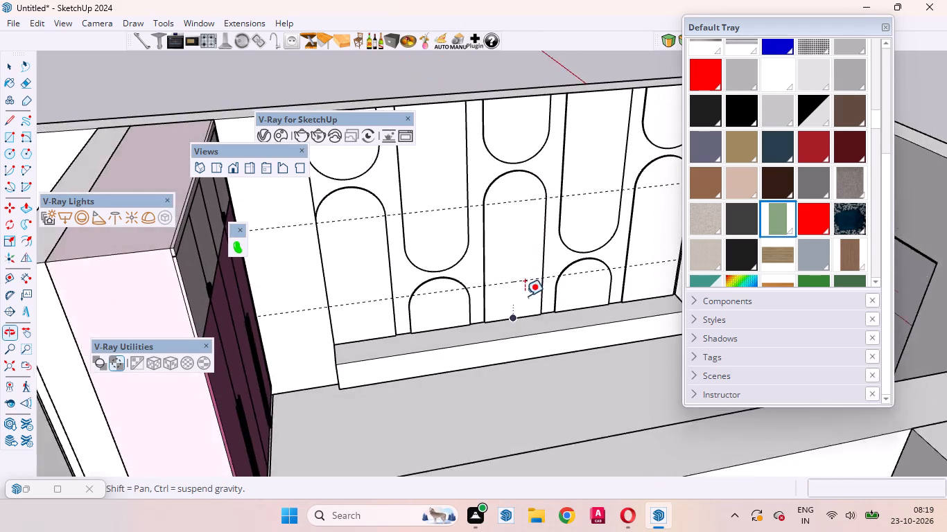
{"action": "left_click", "coordinate": [301, 265]}
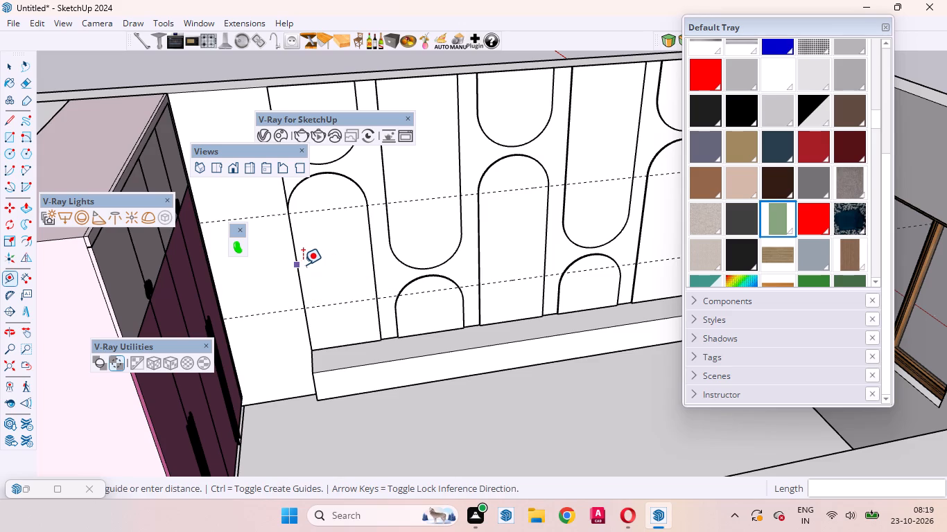
{"action": "left_click", "coordinate": [418, 254]}
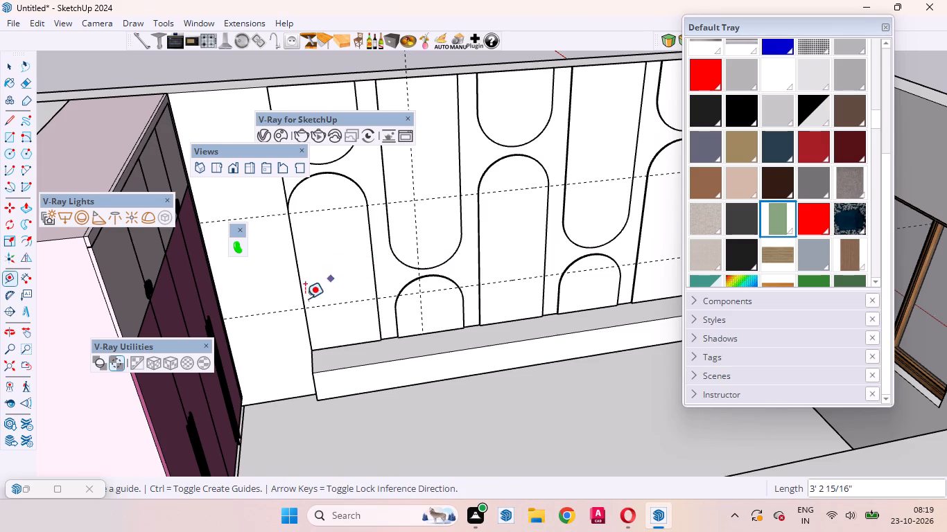
{"action": "scroll", "coordinate": [298, 303], "scroll_direction": "down", "scroll_amount": 3}
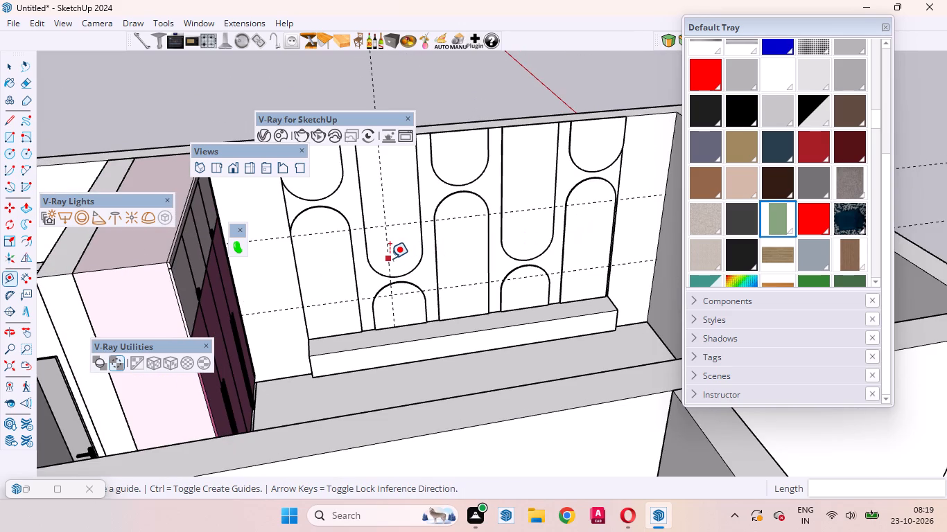
{"action": "left_click", "coordinate": [390, 258]}
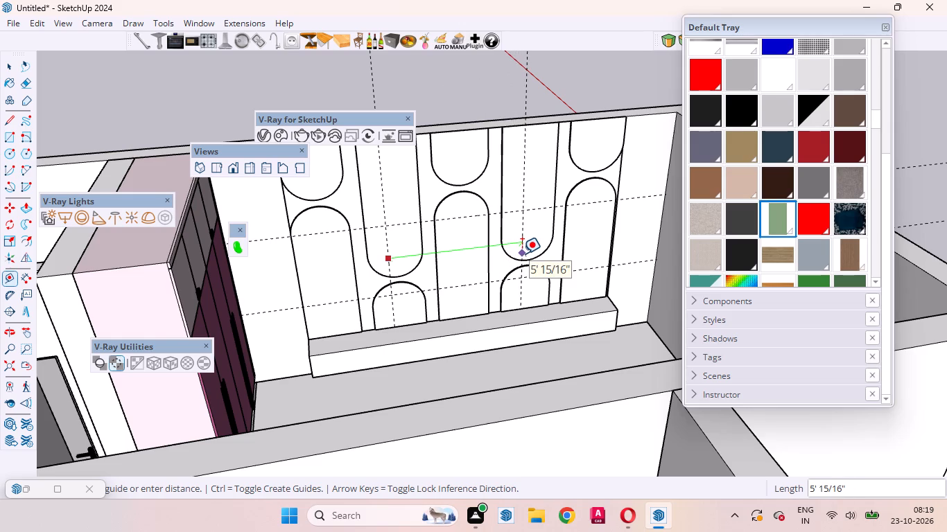
{"action": "left_click", "coordinate": [522, 254]}
{"action": "key", "text": "space"}
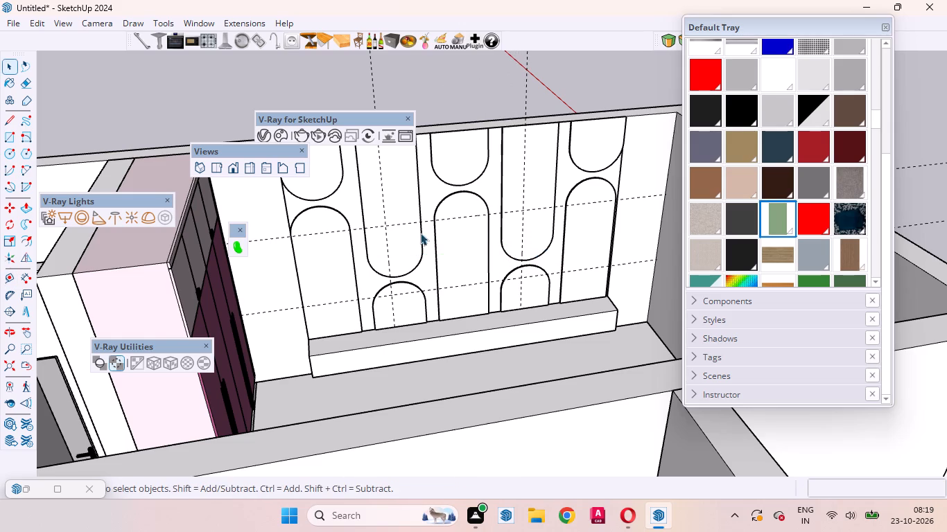
Make a new group and draw a rectangle about 2' 11 1/8" by 5' 15/16" between the four guides on the panelled wall.
{"action": "scroll", "coordinate": [466, 279], "scroll_direction": "down", "scroll_amount": 5}
{"action": "right_click", "coordinate": [579, 124]}
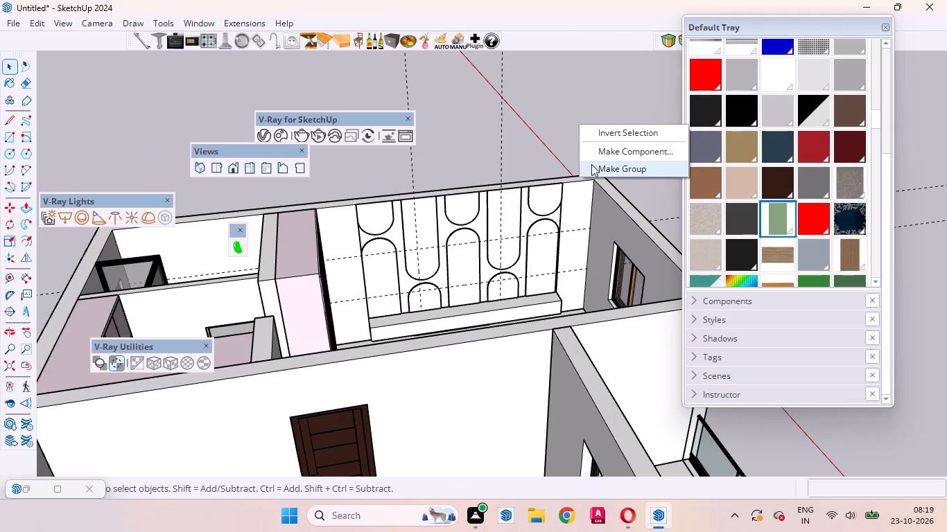
{"action": "left_click", "coordinate": [591, 164]}
{"action": "key", "text": "r"}
{"action": "scroll", "coordinate": [491, 276], "scroll_direction": "up", "scroll_amount": 4}
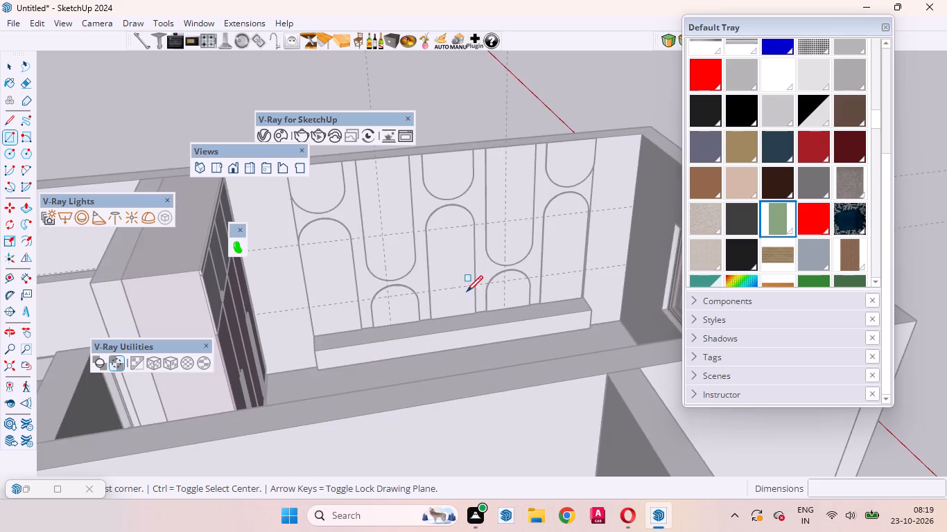
{"action": "scroll", "coordinate": [431, 304], "scroll_direction": "up", "scroll_amount": 4}
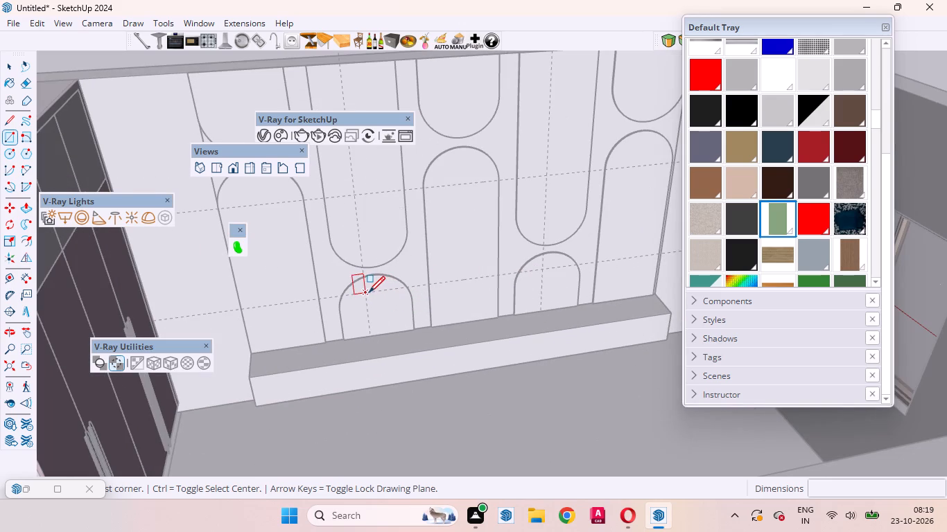
{"action": "left_click", "coordinate": [367, 293]}
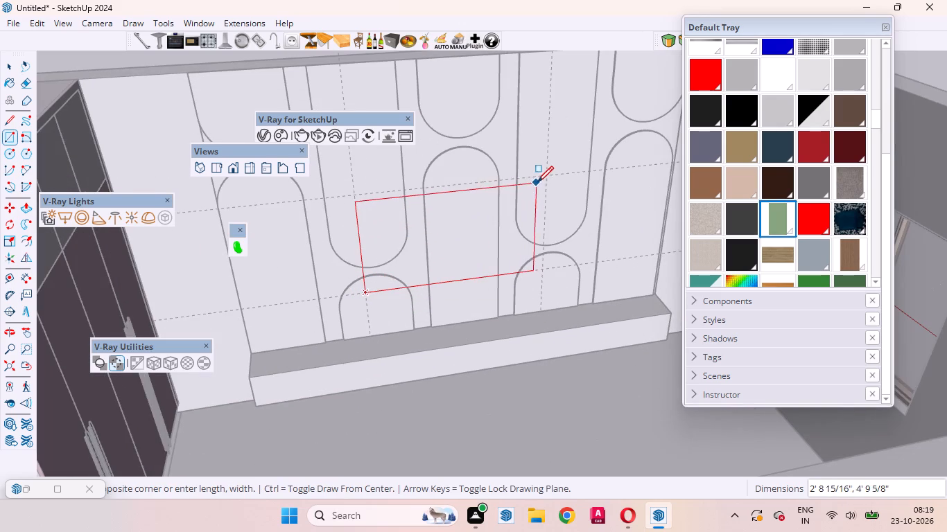
{"action": "left_click", "coordinate": [548, 177]}
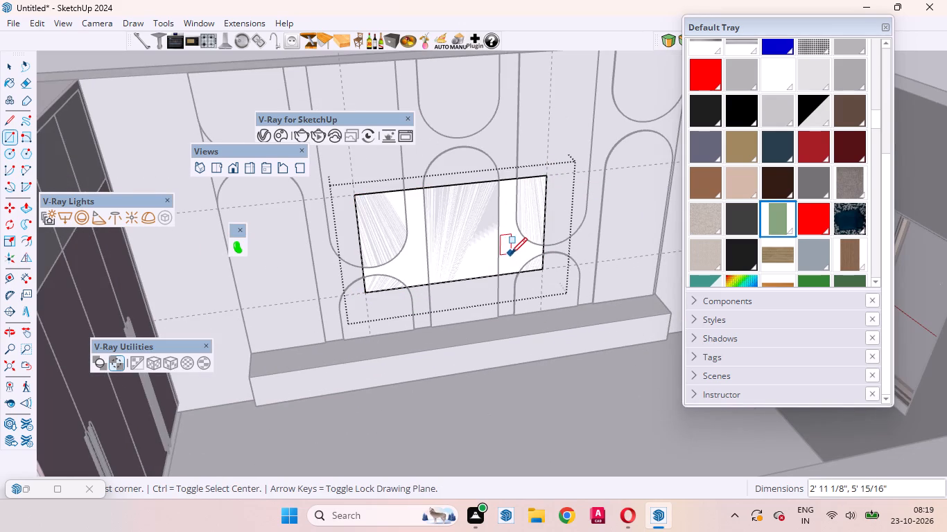
Push/Pull the rectangle out 25 mm from the wall and close its group.
{"action": "key", "text": "p"}
{"action": "left_click", "coordinate": [455, 233]}
{"action": "type", "text": "25mm"}
{"action": "key", "text": "Return"}
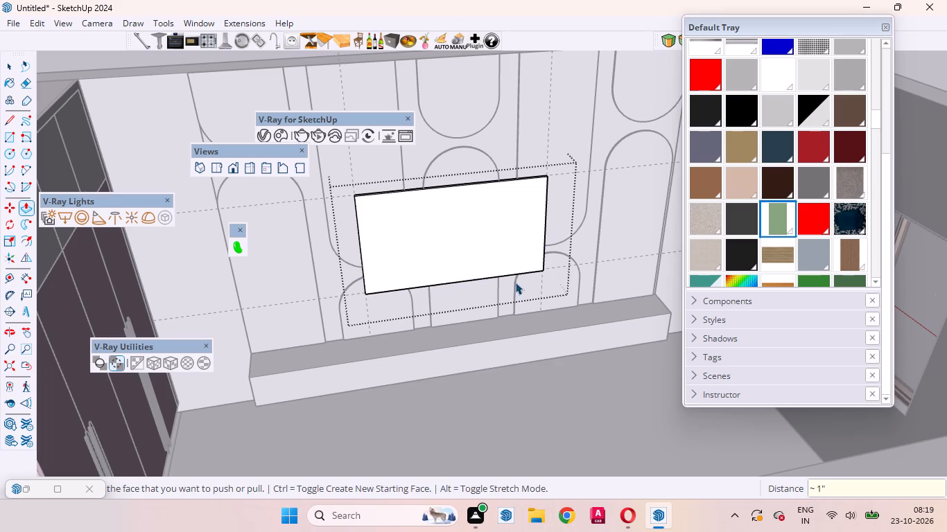
{"action": "key", "text": "space"}
{"action": "scroll", "coordinate": [542, 294], "scroll_direction": "down", "scroll_amount": 12}
{"action": "left_click", "coordinate": [619, 125]}
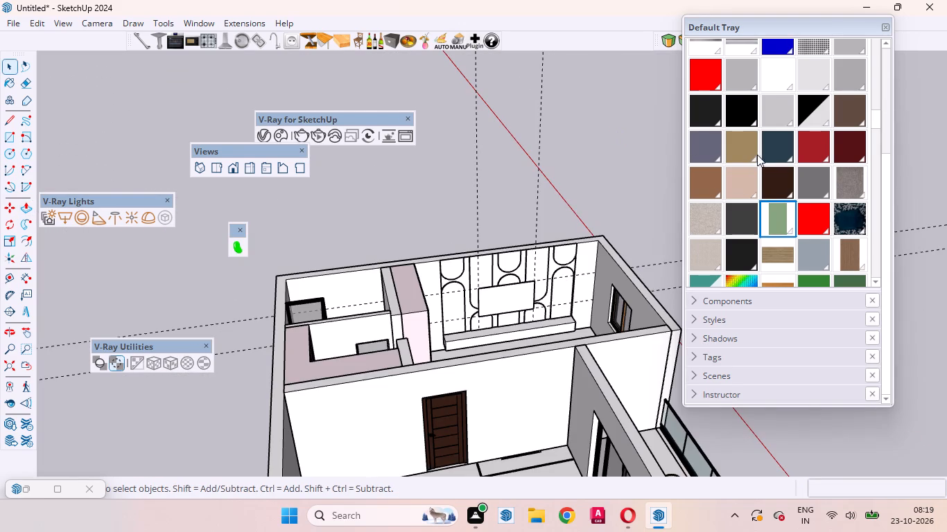
Paint the wall-mounted panel group with the black Color M09 material.
{"action": "left_click", "coordinate": [741, 116]}
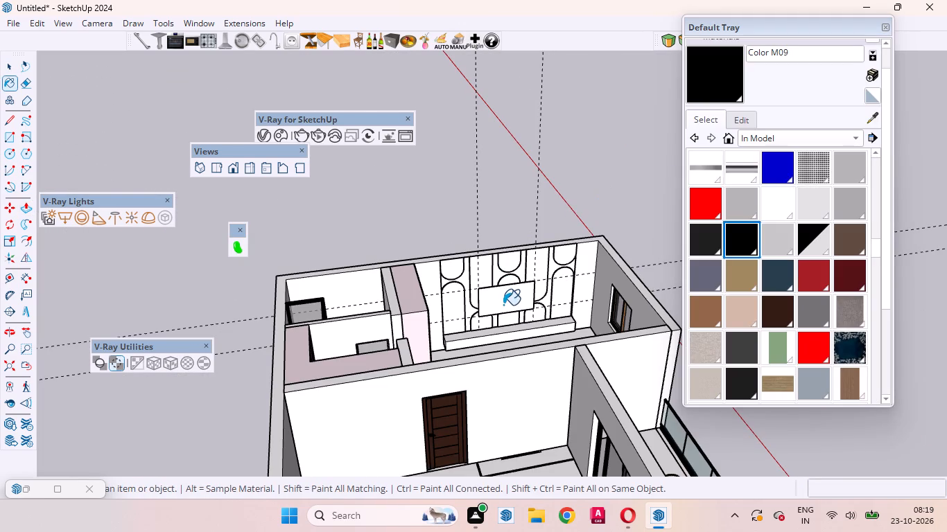
{"action": "left_click", "coordinate": [503, 303]}
{"action": "key", "text": "space"}
{"action": "left_click", "coordinate": [616, 181]}
Delete the two vertical and two horizontal guides used to set out the black panel.
{"action": "scroll", "coordinate": [492, 338], "scroll_direction": "up", "scroll_amount": 2}
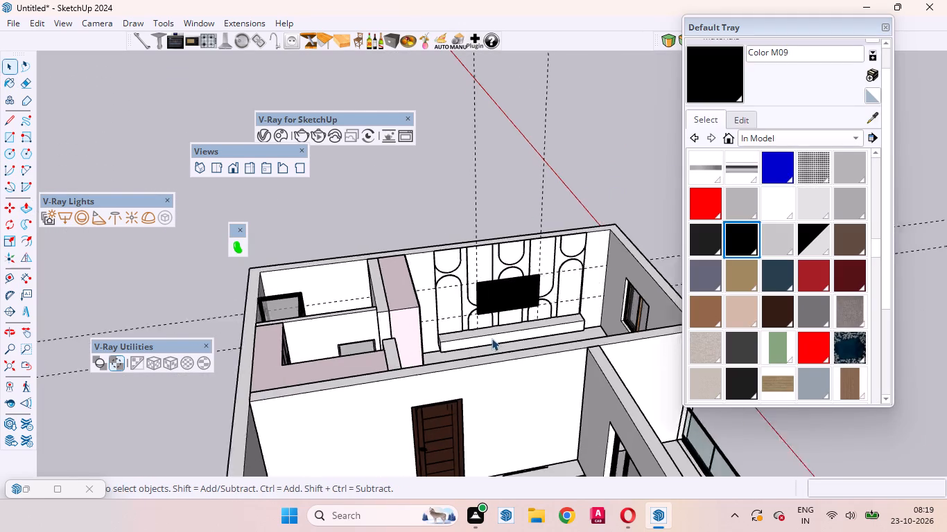
{"action": "scroll", "coordinate": [492, 338], "scroll_direction": "up", "scroll_amount": 4}
{"action": "middle_click_drag", "start_coordinate": [487, 324], "coordinate": [284, 401]}
{"action": "scroll", "coordinate": [268, 317], "scroll_direction": "down", "scroll_amount": 6}
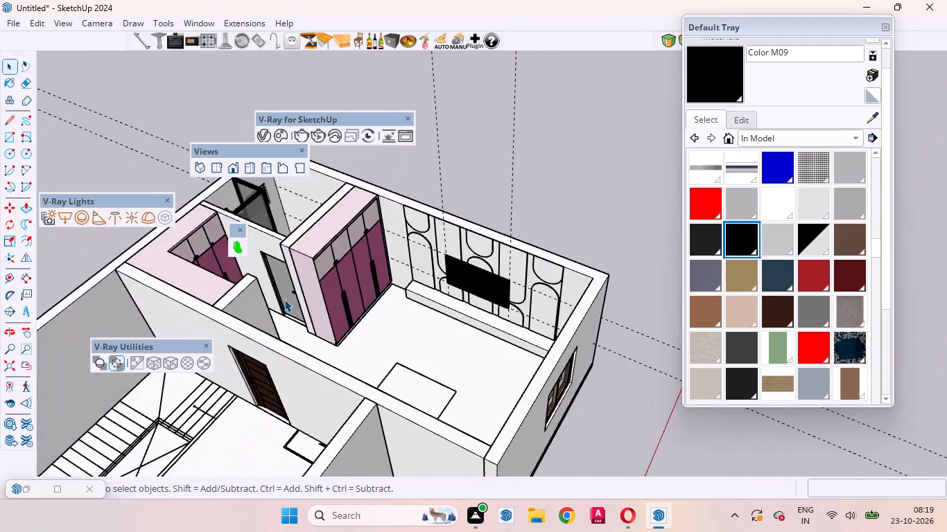
{"action": "scroll", "coordinate": [284, 299], "scroll_direction": "down", "scroll_amount": 3}
{"action": "left_click_drag", "start_coordinate": [493, 245], "coordinate": [462, 159]}
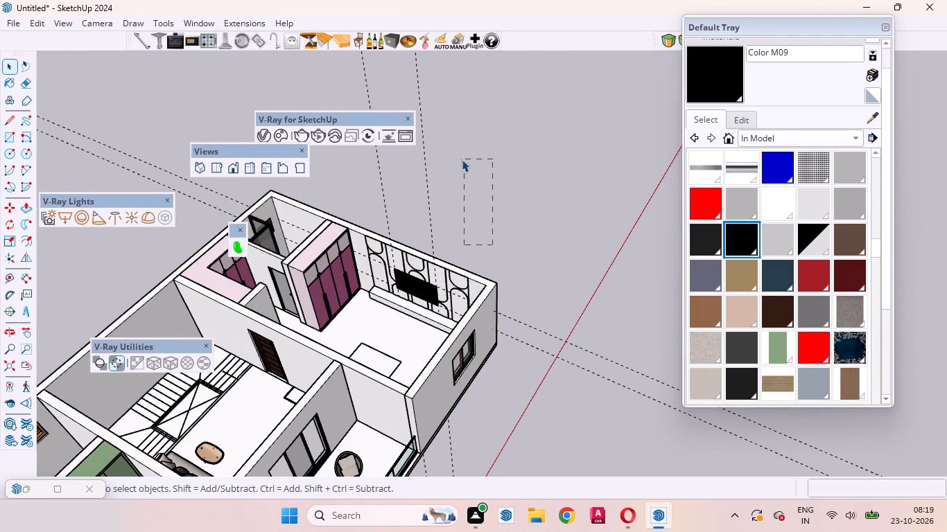
{"action": "left_click_drag", "start_coordinate": [462, 159], "coordinate": [437, 154]}
{"action": "left_click_drag", "start_coordinate": [454, 192], "coordinate": [373, 137]}
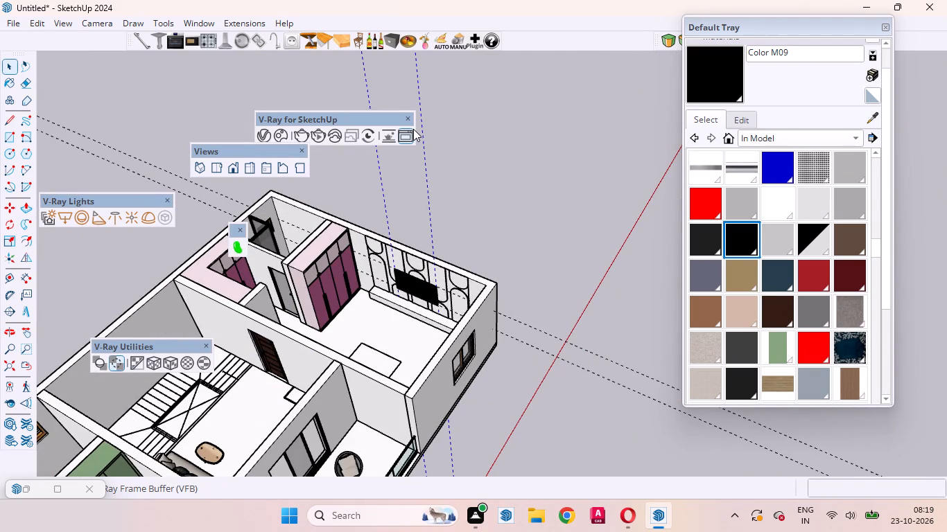
{"action": "key", "text": "Delete"}
{"action": "left_click_drag", "start_coordinate": [579, 425], "coordinate": [549, 330]}
{"action": "key", "text": "Delete"}
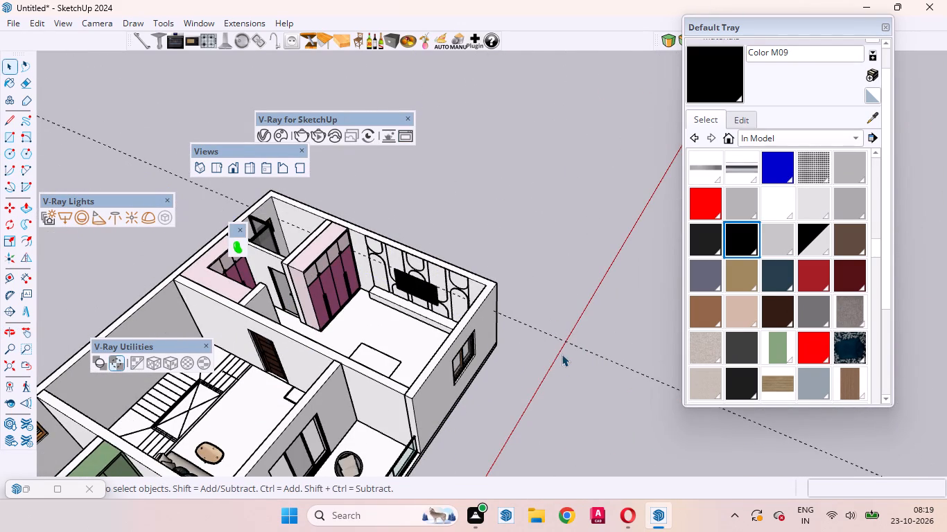
{"action": "left_click_drag", "start_coordinate": [566, 367], "coordinate": [559, 311]}
{"action": "key", "text": "Delete"}
Examine the black panel's placement on the arched wall panelling above the low box.
{"action": "scroll", "coordinate": [589, 253], "scroll_direction": "down", "scroll_amount": 4}
{"action": "scroll", "coordinate": [404, 309], "scroll_direction": "up", "scroll_amount": 1}
{"action": "middle_click_drag", "start_coordinate": [409, 306], "coordinate": [498, 278]}
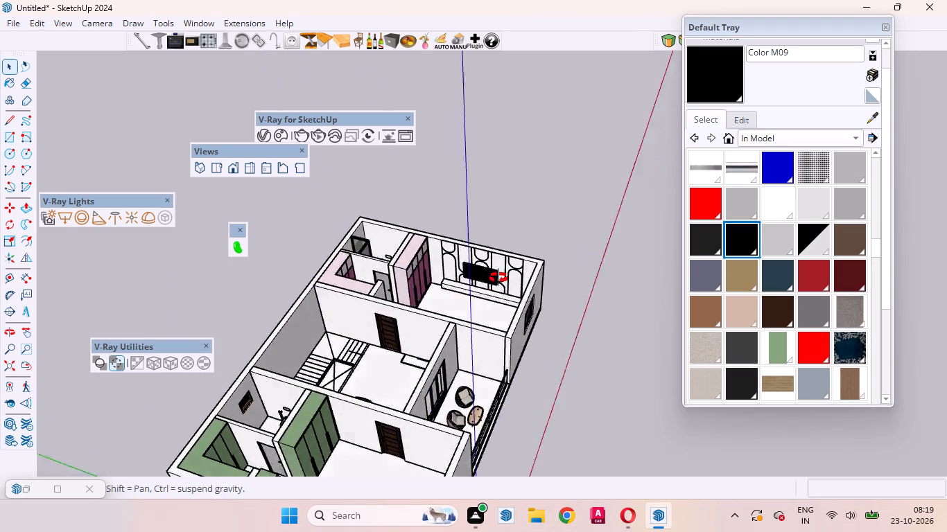
{"action": "middle_click_drag", "start_coordinate": [498, 278], "coordinate": [564, 250]}
{"action": "scroll", "coordinate": [524, 277], "scroll_direction": "up", "scroll_amount": 14}
{"action": "middle_click_drag", "start_coordinate": [435, 296], "coordinate": [547, 277]}
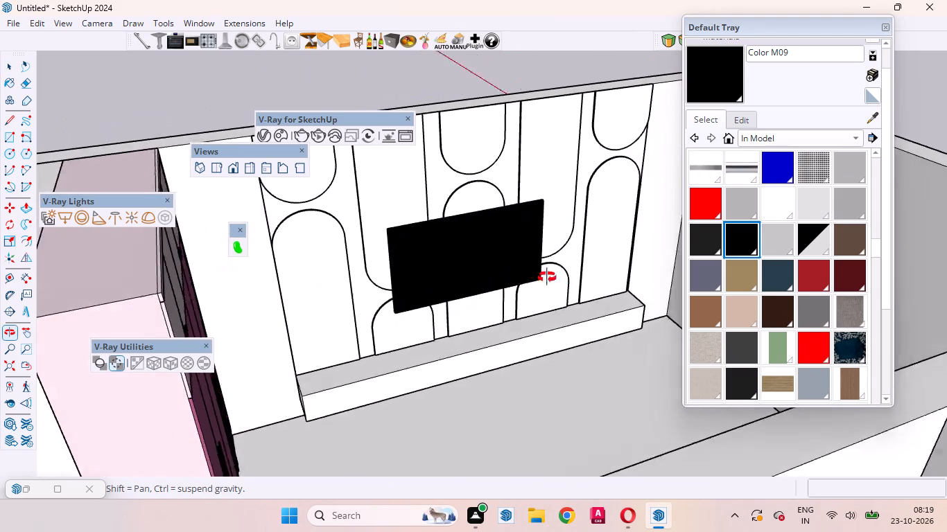
{"action": "middle_click_drag", "start_coordinate": [547, 277], "coordinate": [563, 283]}
{"action": "scroll", "coordinate": [514, 271], "scroll_direction": "up", "scroll_amount": 4}
{"action": "middle_click_drag", "start_coordinate": [505, 351], "coordinate": [451, 305]}
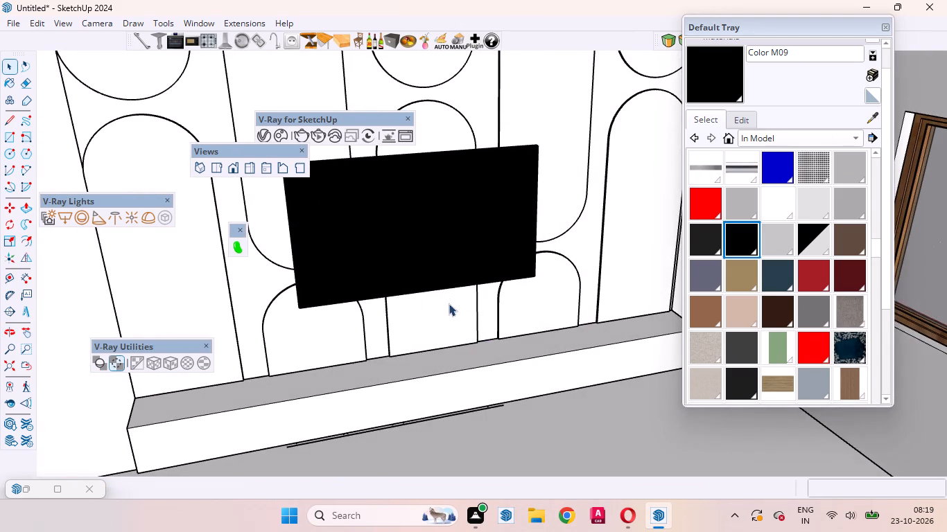
{"action": "scroll", "coordinate": [444, 375], "scroll_direction": "down", "scroll_amount": 3}
{"action": "scroll", "coordinate": [492, 326], "scroll_direction": "down", "scroll_amount": 12}
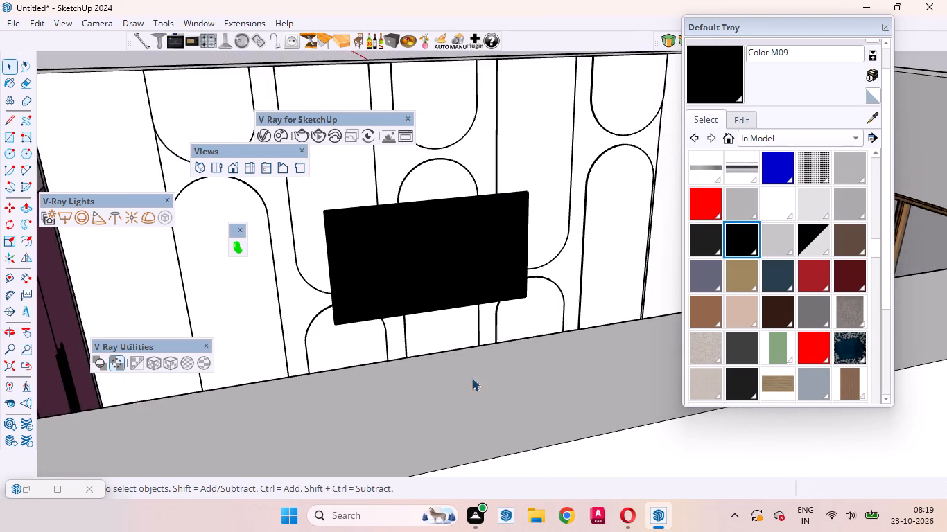
{"action": "scroll", "coordinate": [478, 264], "scroll_direction": "down", "scroll_amount": 5}
Move the black panel vertically down the wall by about 4".
{"action": "scroll", "coordinate": [451, 283], "scroll_direction": "up", "scroll_amount": 9}
{"action": "left_click", "coordinate": [455, 267]}
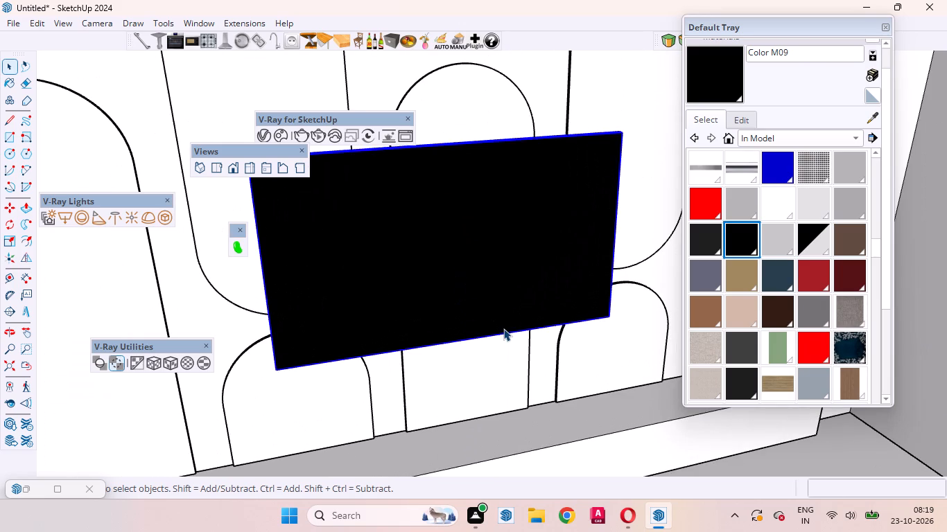
{"action": "key", "text": "m"}
{"action": "left_click", "coordinate": [498, 360]}
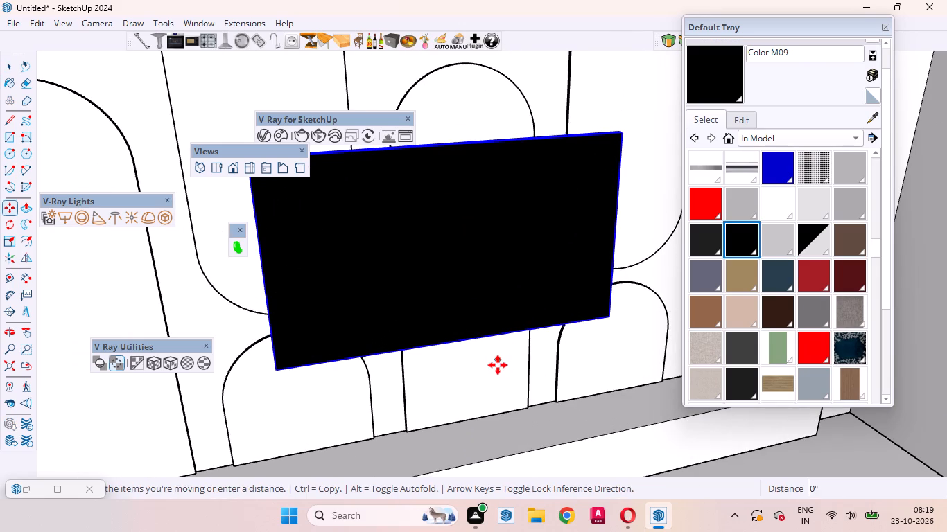
{"action": "key", "text": "Up"}
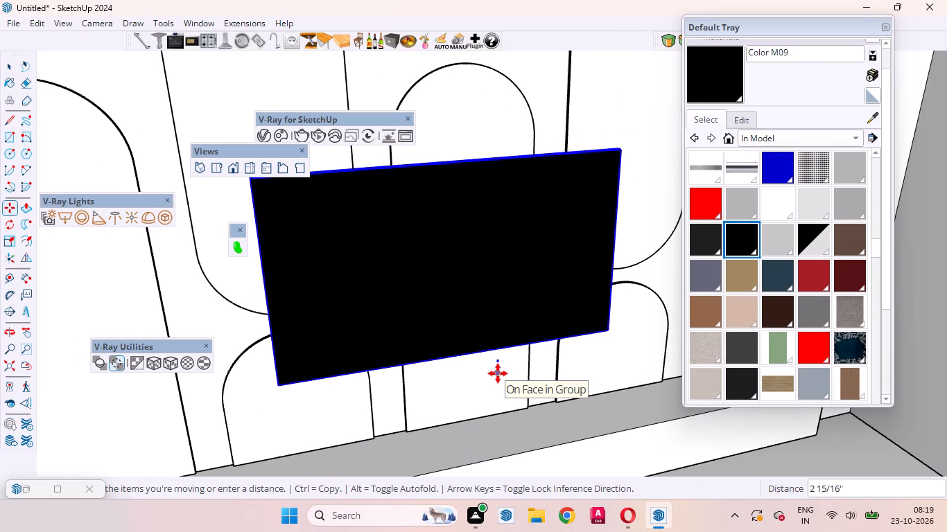
{"action": "left_click", "coordinate": [498, 378]}
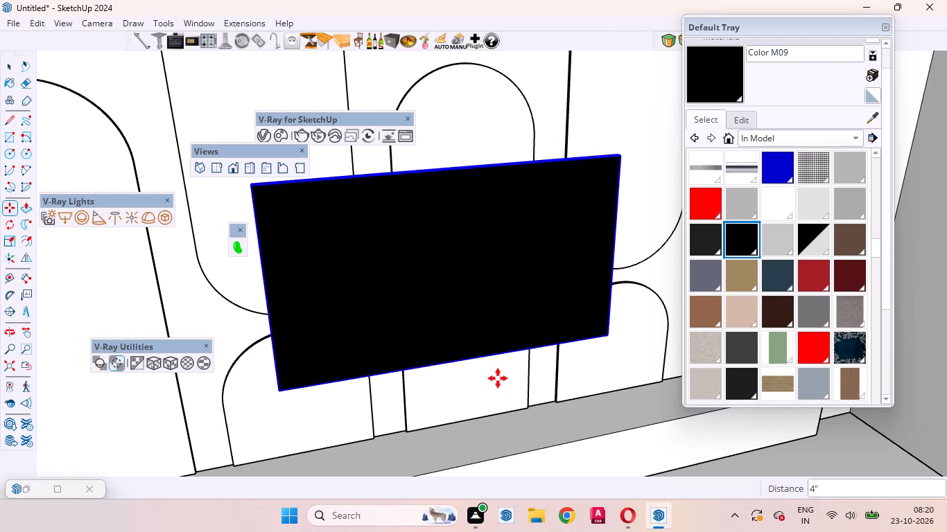
{"action": "key", "text": "space"}
{"action": "scroll", "coordinate": [444, 375], "scroll_direction": "down", "scroll_amount": 11}
{"action": "left_click", "coordinate": [563, 125]}
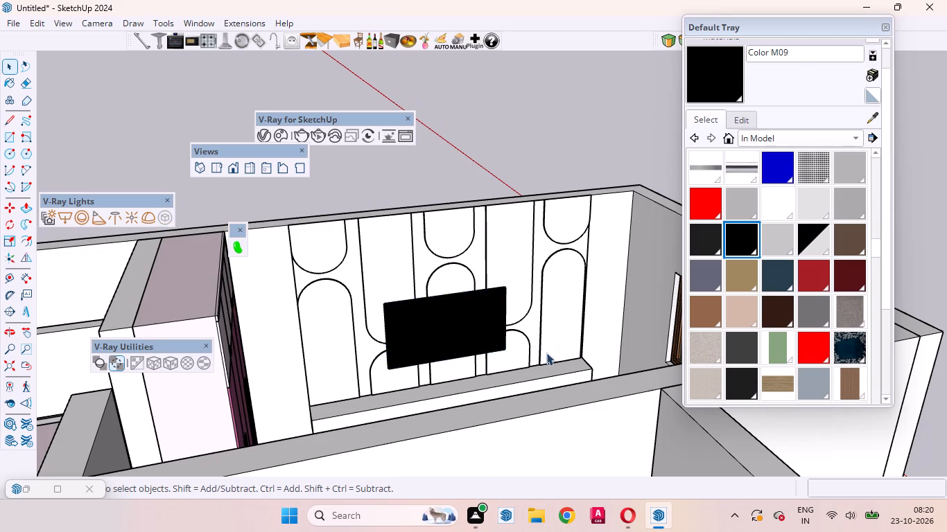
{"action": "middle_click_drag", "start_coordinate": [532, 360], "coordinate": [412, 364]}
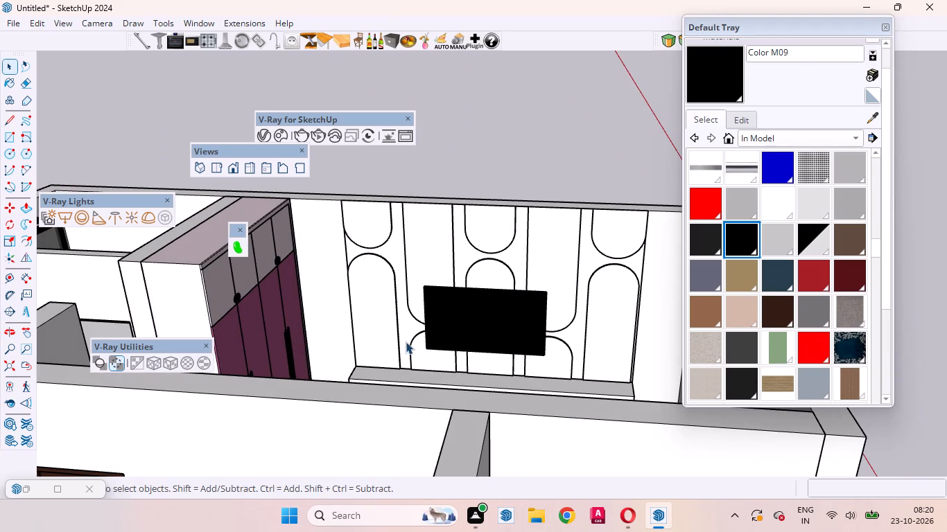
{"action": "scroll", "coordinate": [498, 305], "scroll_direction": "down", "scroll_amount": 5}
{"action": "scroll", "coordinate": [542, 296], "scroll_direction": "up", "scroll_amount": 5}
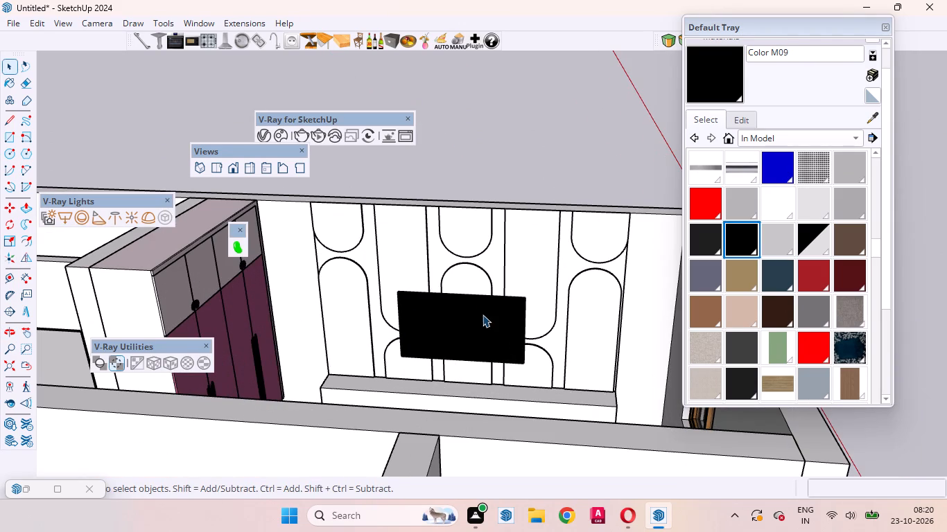
Examine the black panel's position on the arched wall panelling, checking it from the front and along its side edge.
{"action": "scroll", "coordinate": [547, 281], "scroll_direction": "up", "scroll_amount": 7}
{"action": "scroll", "coordinate": [537, 325], "scroll_direction": "down", "scroll_amount": 3}
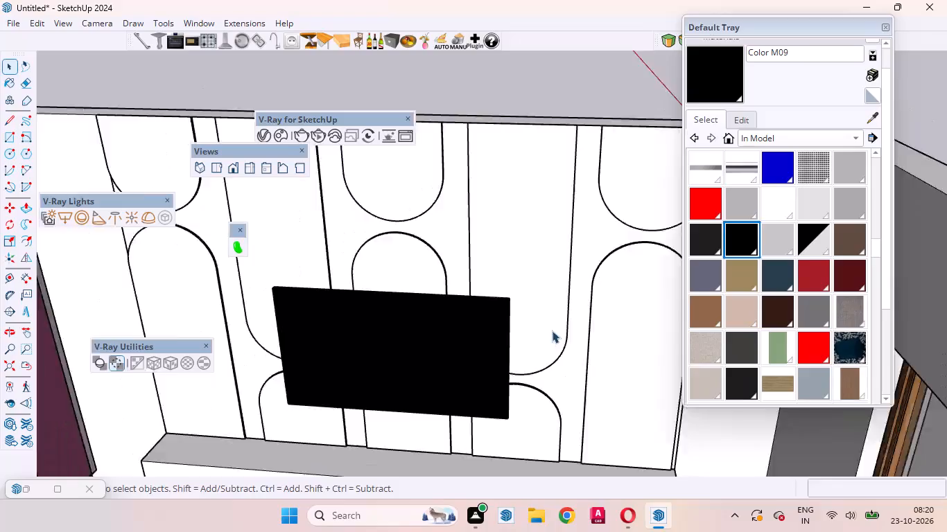
{"action": "scroll", "coordinate": [552, 330], "scroll_direction": "down", "scroll_amount": 2}
{"action": "scroll", "coordinate": [422, 357], "scroll_direction": "up", "scroll_amount": 4}
{"action": "middle_click_drag", "start_coordinate": [466, 328], "coordinate": [616, 397]}
{"action": "scroll", "coordinate": [428, 425], "scroll_direction": "down", "scroll_amount": 5}
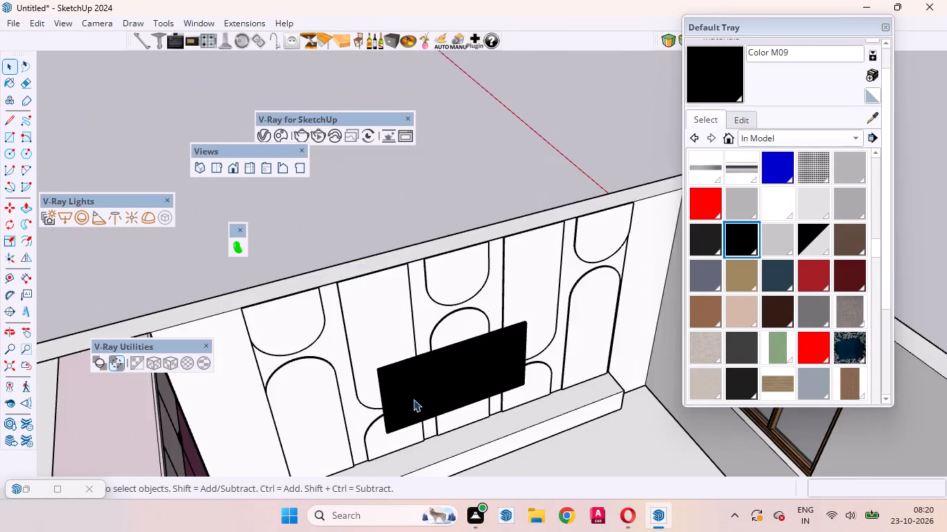
{"action": "scroll", "coordinate": [413, 399], "scroll_direction": "down", "scroll_amount": 5}
{"action": "scroll", "coordinate": [548, 342], "scroll_direction": "up", "scroll_amount": 7}
{"action": "scroll", "coordinate": [533, 334], "scroll_direction": "down", "scroll_amount": 3}
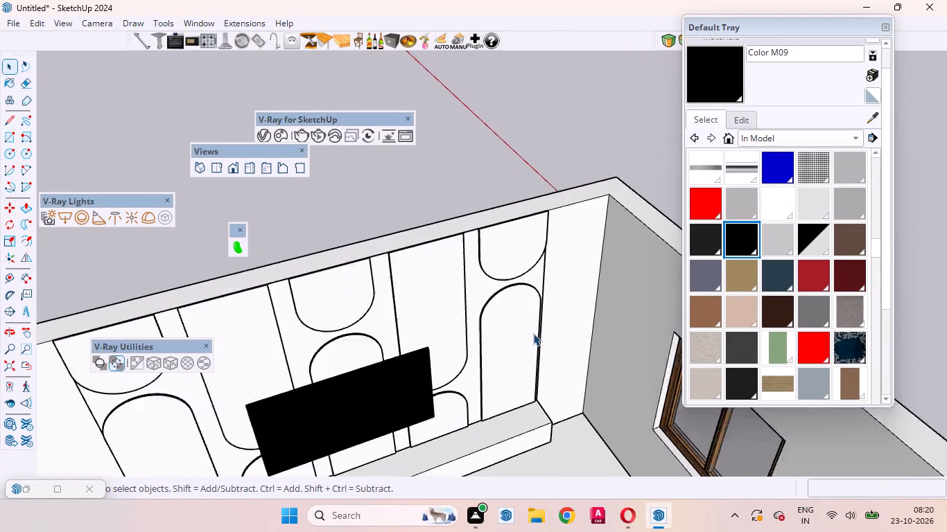
{"action": "scroll", "coordinate": [533, 333], "scroll_direction": "down", "scroll_amount": 3}
{"action": "middle_click_drag", "start_coordinate": [510, 332], "coordinate": [274, 396]}
{"action": "scroll", "coordinate": [455, 308], "scroll_direction": "up", "scroll_amount": 17}
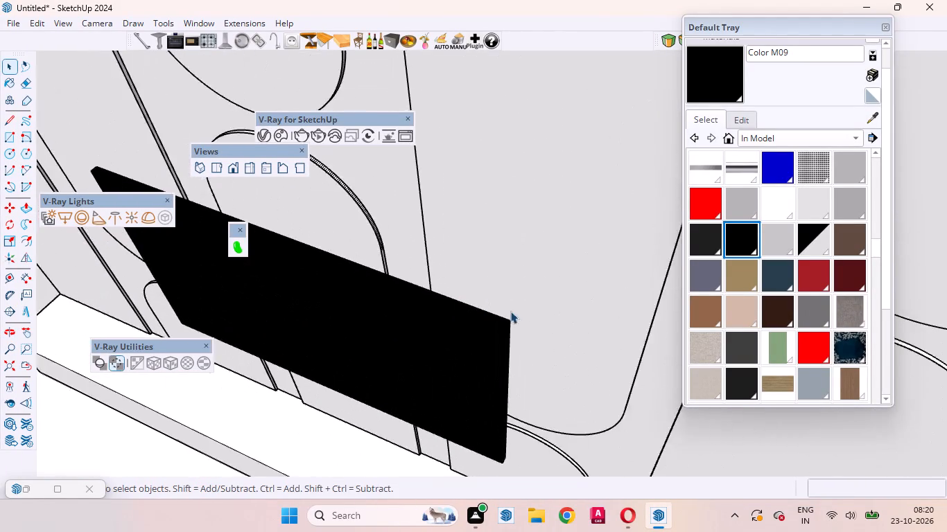
{"action": "scroll", "coordinate": [510, 311], "scroll_direction": "up", "scroll_amount": 3}
{"action": "middle_click_drag", "start_coordinate": [528, 328], "coordinate": [408, 317]}
{"action": "scroll", "coordinate": [473, 317], "scroll_direction": "down", "scroll_amount": 5}
{"action": "scroll", "coordinate": [457, 315], "scroll_direction": "up", "scroll_amount": 16}
{"action": "middle_click_drag", "start_coordinate": [478, 287], "coordinate": [371, 278]}
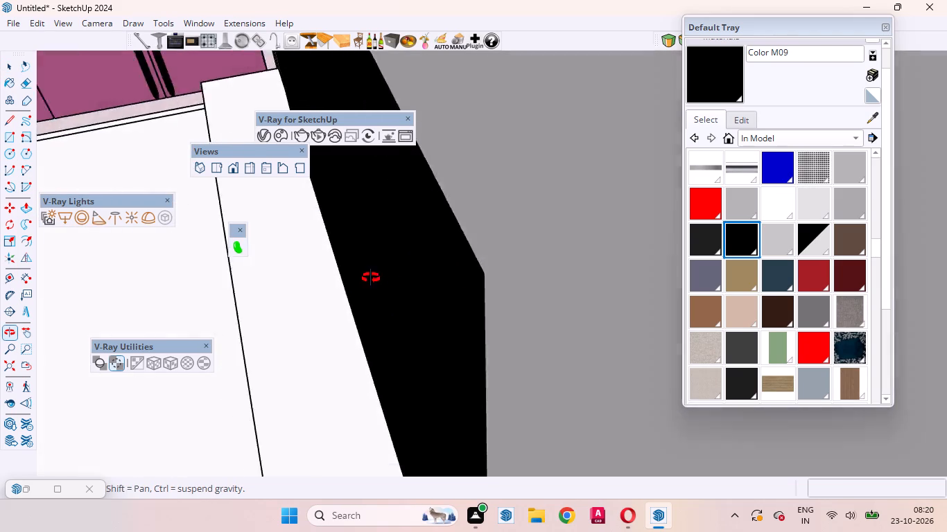
{"action": "middle_click_drag", "start_coordinate": [371, 278], "coordinate": [444, 166]}
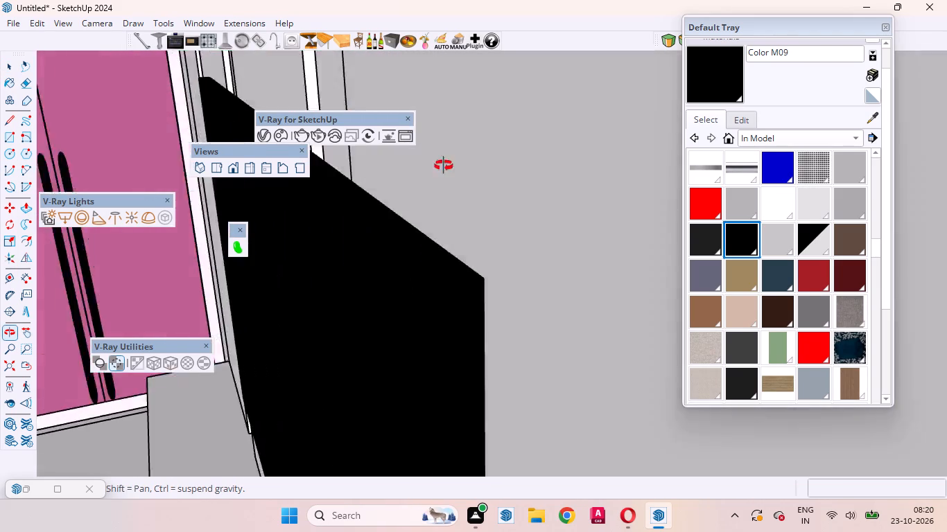
{"action": "middle_click_drag", "start_coordinate": [444, 166], "coordinate": [473, 181]}
{"action": "scroll", "coordinate": [473, 219], "scroll_direction": "up", "scroll_amount": 1}
{"action": "scroll", "coordinate": [463, 234], "scroll_direction": "down", "scroll_amount": 18}
{"action": "scroll", "coordinate": [498, 249], "scroll_direction": "down", "scroll_amount": 4}
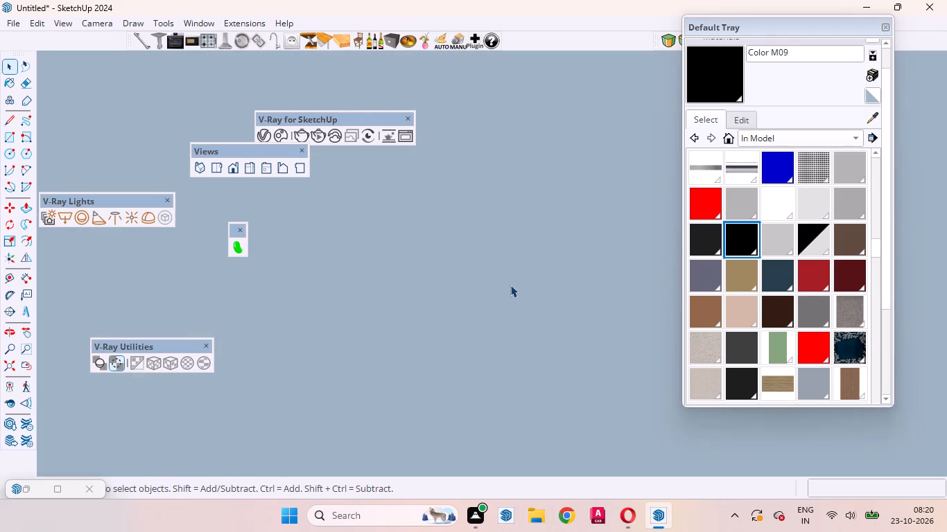
{"action": "scroll", "coordinate": [510, 285], "scroll_direction": "down", "scroll_amount": 5}
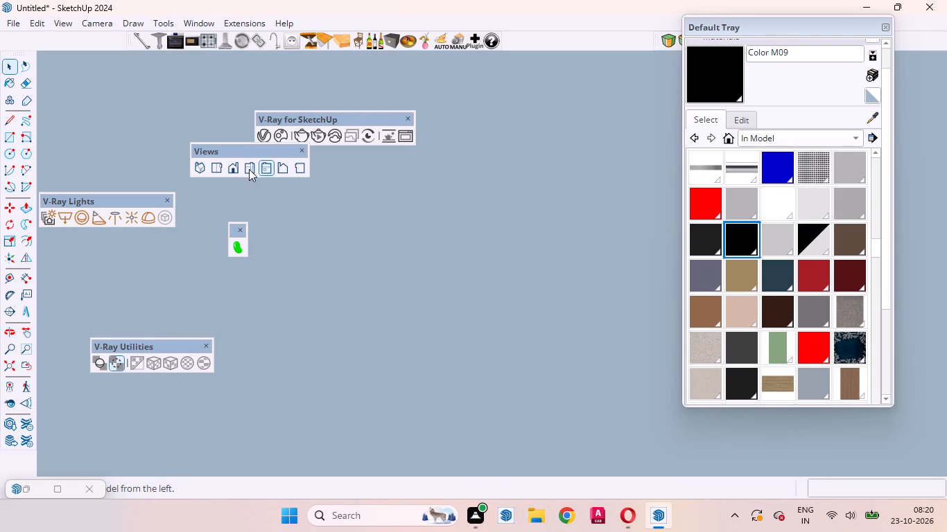
Reset to the top view and inspect the bedroom's panelled wall, black panel and low box from above and in front.
{"action": "left_click", "coordinate": [215, 171]}
{"action": "scroll", "coordinate": [575, 232], "scroll_direction": "down", "scroll_amount": 9}
{"action": "scroll", "coordinate": [576, 238], "scroll_direction": "up", "scroll_amount": 1}
{"action": "scroll", "coordinate": [576, 238], "scroll_direction": "down", "scroll_amount": 6}
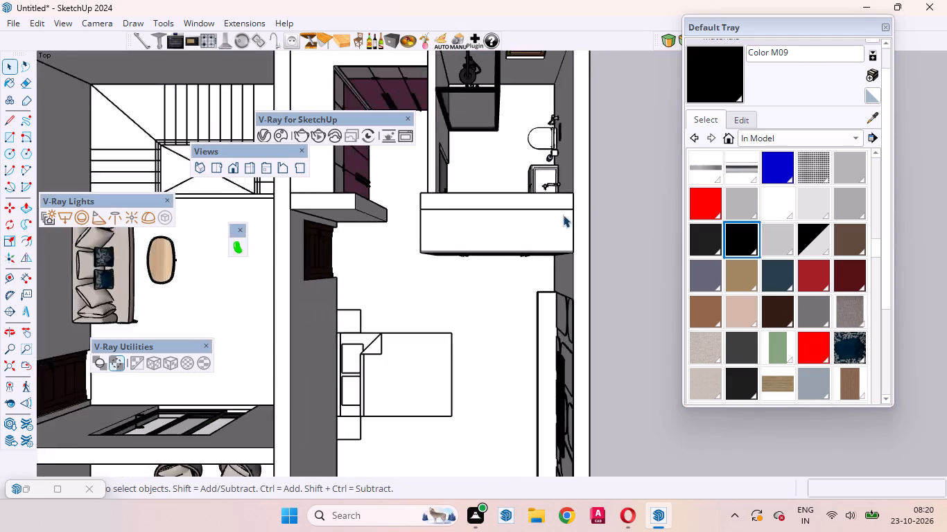
{"action": "scroll", "coordinate": [563, 215], "scroll_direction": "down", "scroll_amount": 6}
{"action": "middle_click_drag", "start_coordinate": [544, 313], "coordinate": [822, 157]}
{"action": "scroll", "coordinate": [599, 207], "scroll_direction": "up", "scroll_amount": 2}
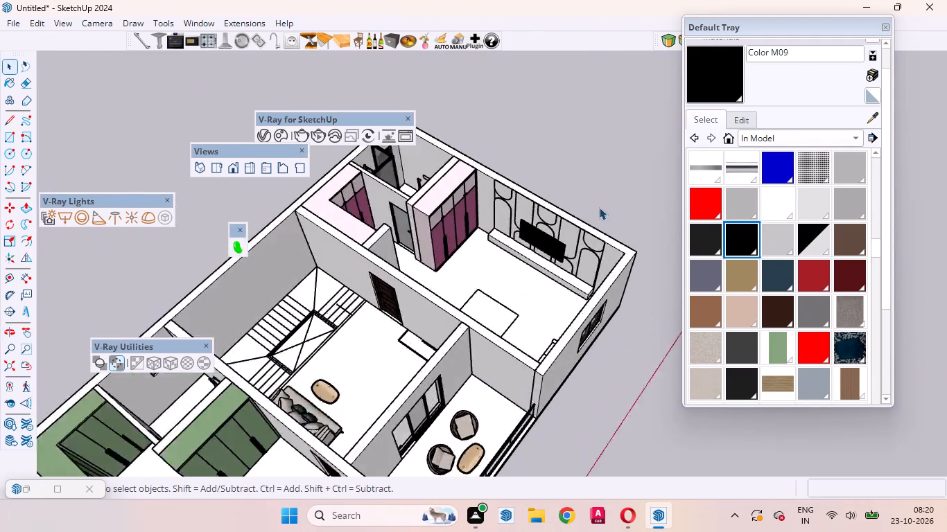
{"action": "scroll", "coordinate": [599, 207], "scroll_direction": "up", "scroll_amount": 9}
{"action": "middle_click_drag", "start_coordinate": [464, 311], "coordinate": [589, 263]}
{"action": "scroll", "coordinate": [556, 283], "scroll_direction": "up", "scroll_amount": 4}
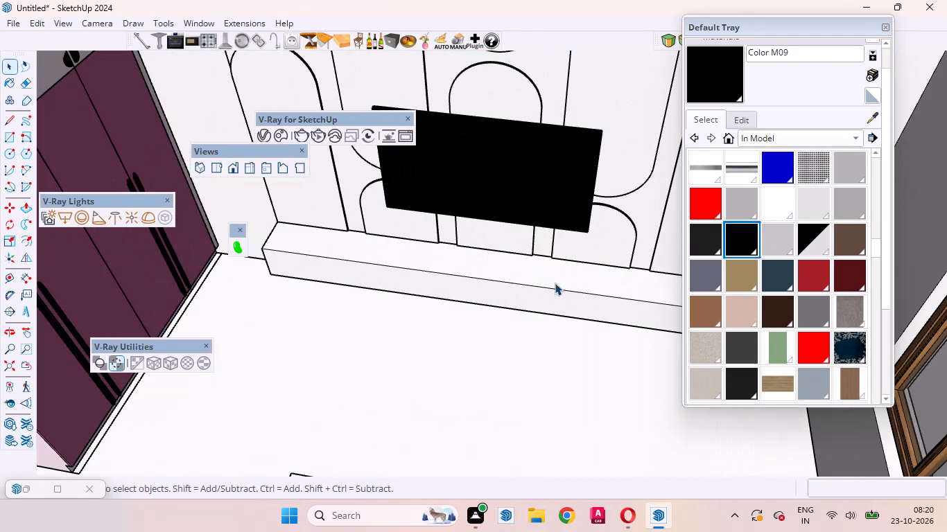
{"action": "scroll", "coordinate": [622, 204], "scroll_direction": "down", "scroll_amount": 4}
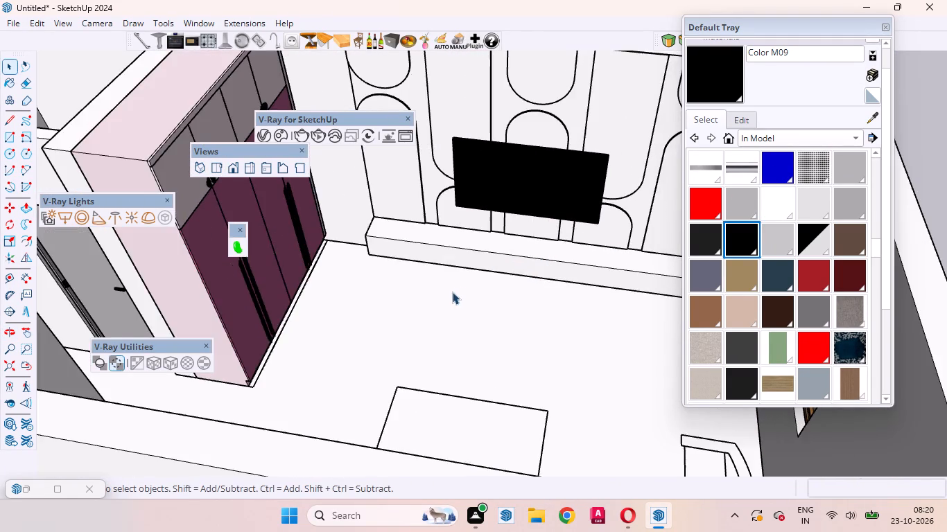
{"action": "scroll", "coordinate": [418, 290], "scroll_direction": "up", "scroll_amount": 4}
{"action": "middle_click_drag", "start_coordinate": [400, 285], "coordinate": [645, 314]}
{"action": "scroll", "coordinate": [306, 301], "scroll_direction": "up", "scroll_amount": 5}
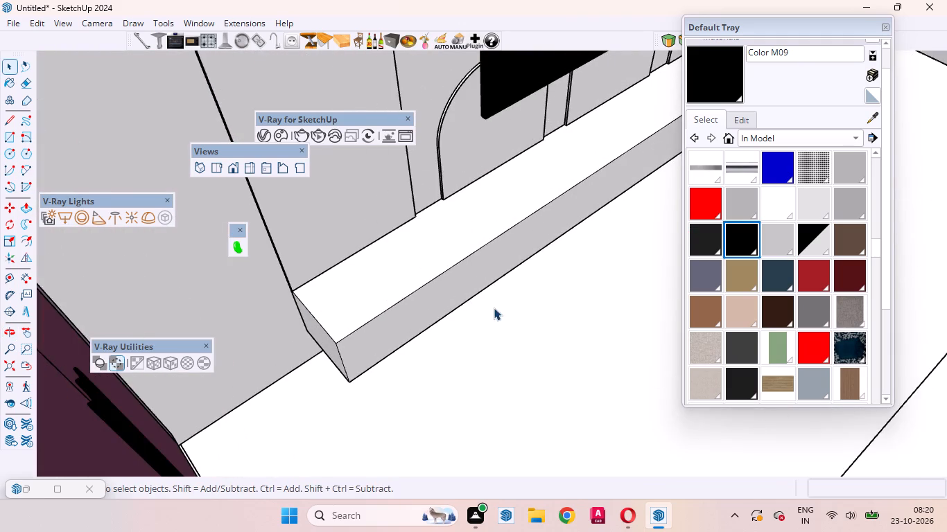
{"action": "middle_click_drag", "start_coordinate": [487, 313], "coordinate": [298, 301]}
{"action": "scroll", "coordinate": [284, 299], "scroll_direction": "down", "scroll_amount": 11}
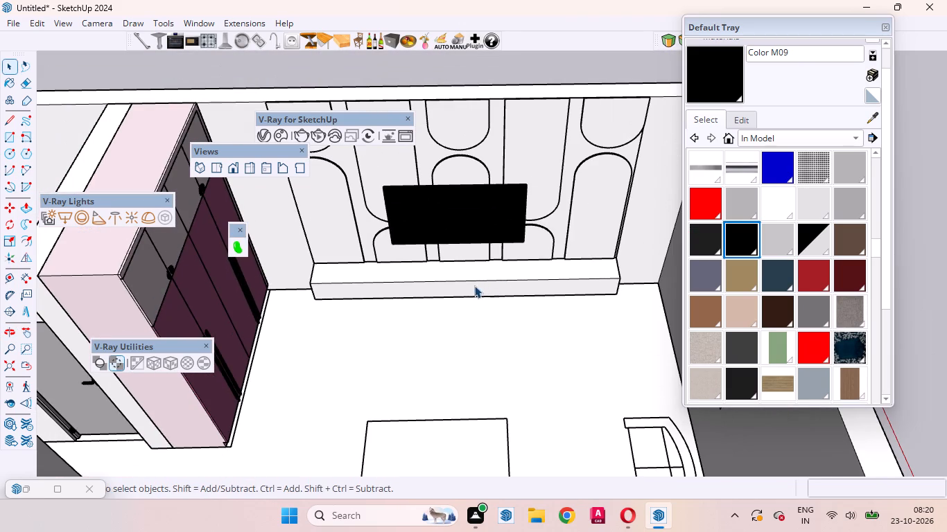
Open the low box beneath the black panel for editing and divide its front top edge into 3 equal segments.
{"action": "left_click", "coordinate": [462, 282]}
{"action": "double_click", "coordinate": [462, 282]}
{"action": "left_click", "coordinate": [460, 280]}
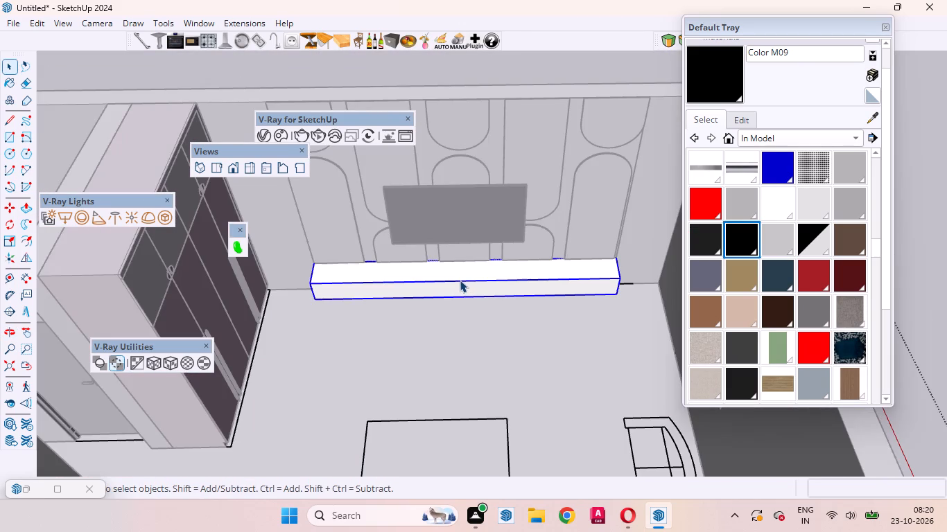
{"action": "left_click", "coordinate": [460, 280]}
{"action": "left_click", "coordinate": [458, 281]}
{"action": "left_click", "coordinate": [458, 281]}
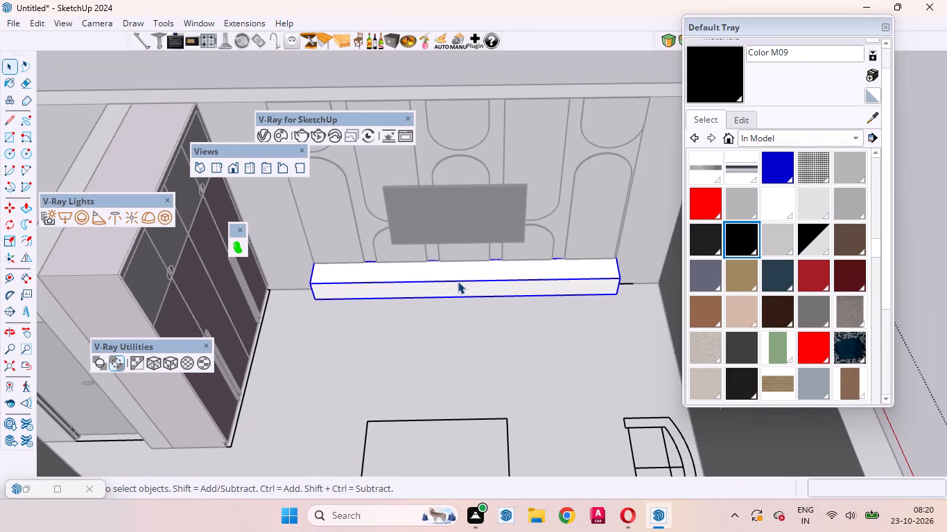
{"action": "double_click", "coordinate": [457, 281]}
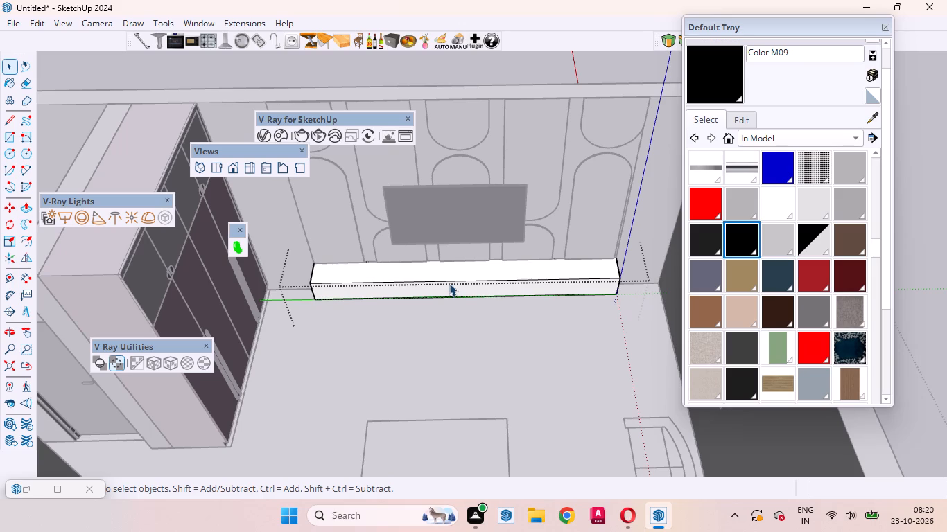
{"action": "left_click", "coordinate": [451, 281]}
{"action": "right_click", "coordinate": [451, 281]}
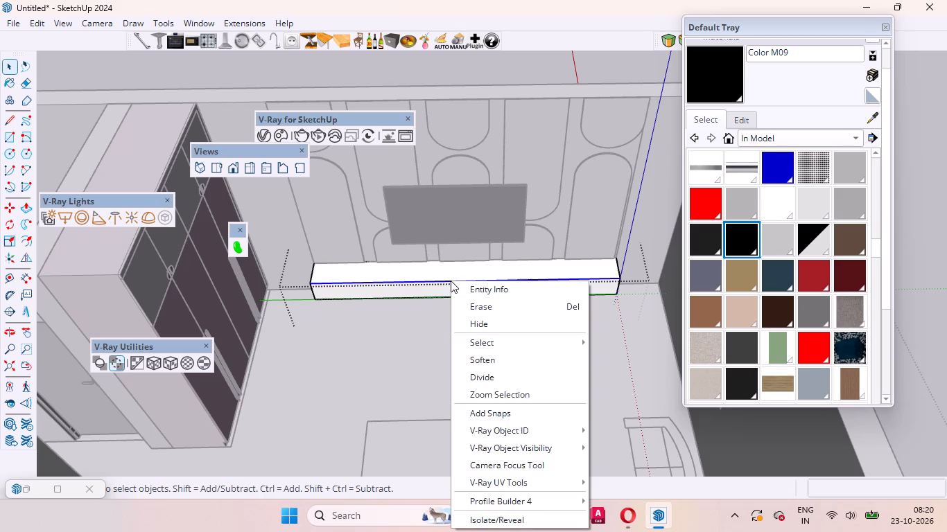
{"action": "left_click", "coordinate": [480, 375]}
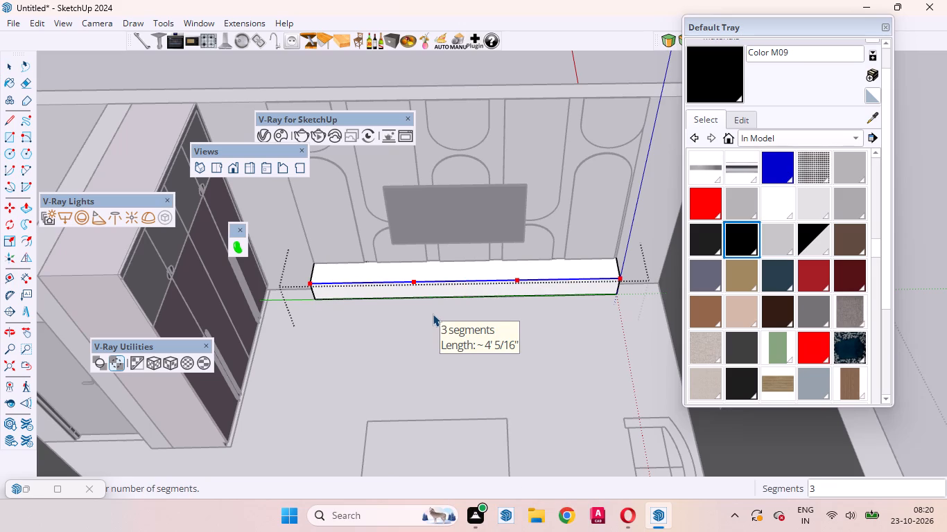
{"action": "left_click", "coordinate": [433, 314]}
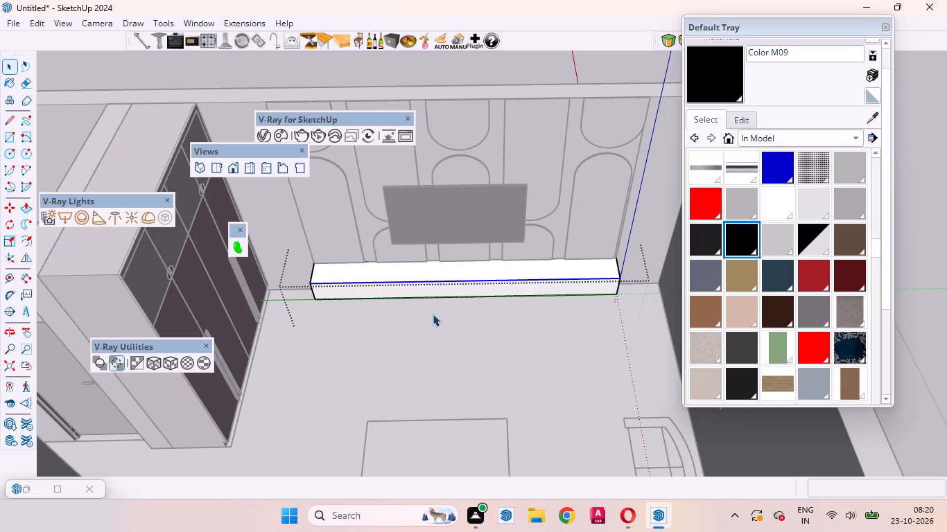
Draw two vertical 1' lines down the low box's front face from the division points, splitting it into three fronts.
{"action": "key", "text": "l"}
{"action": "left_click", "coordinate": [415, 282]}
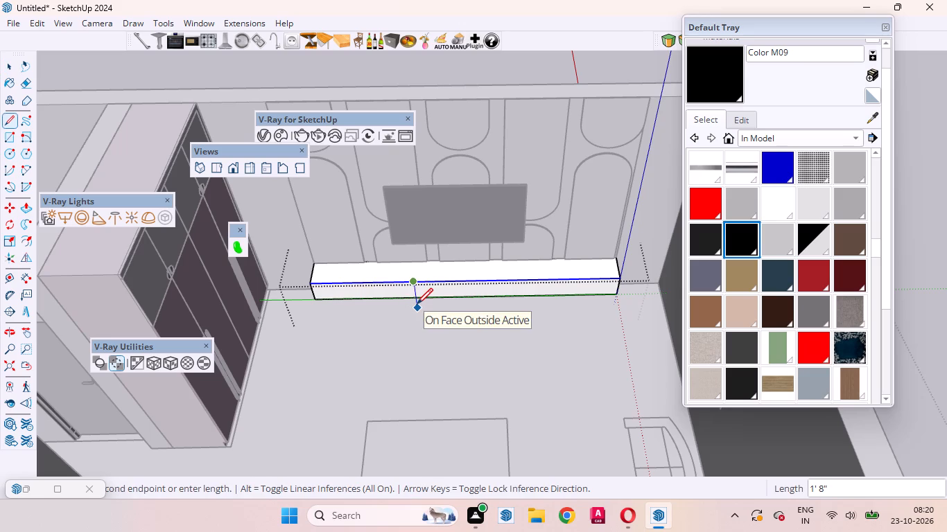
{"action": "key", "text": "Up"}
{"action": "scroll", "coordinate": [419, 300], "scroll_direction": "up", "scroll_amount": 8}
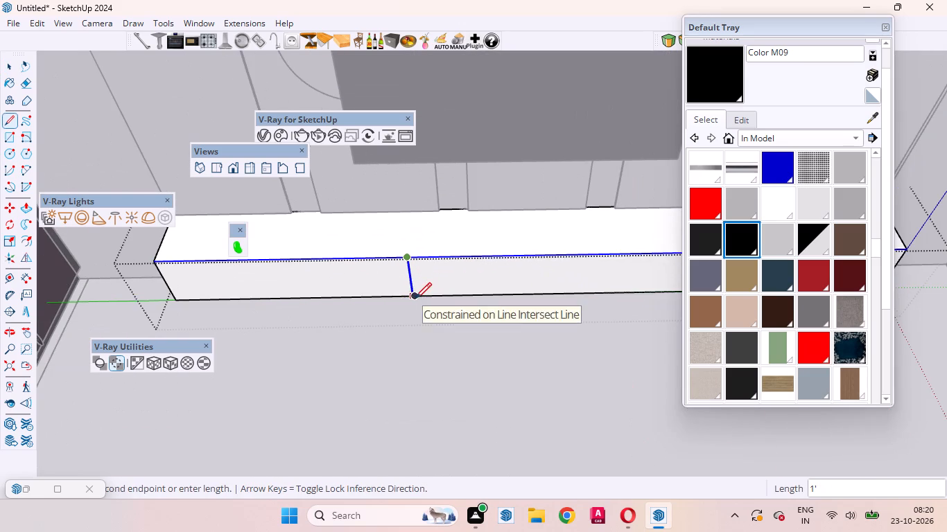
{"action": "left_click", "coordinate": [415, 299]}
{"action": "scroll", "coordinate": [365, 304], "scroll_direction": "down", "scroll_amount": 5}
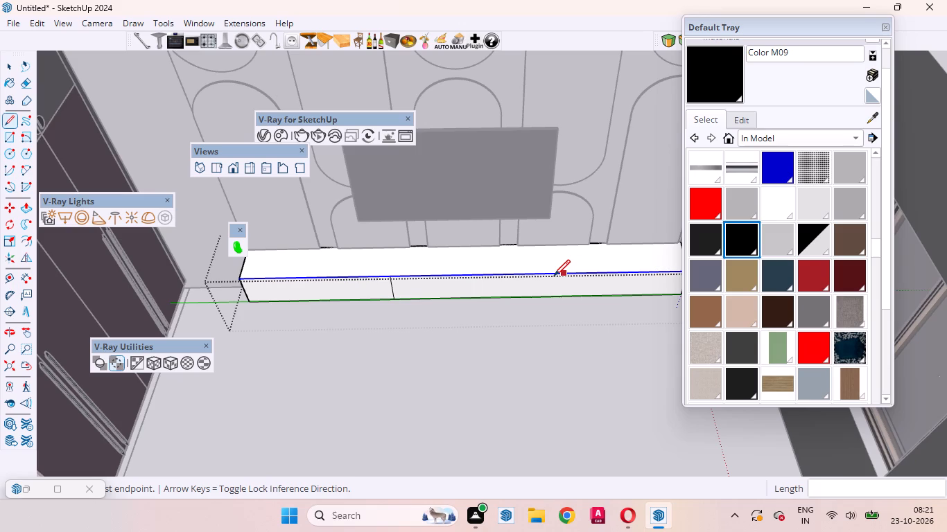
{"action": "left_click", "coordinate": [544, 276]}
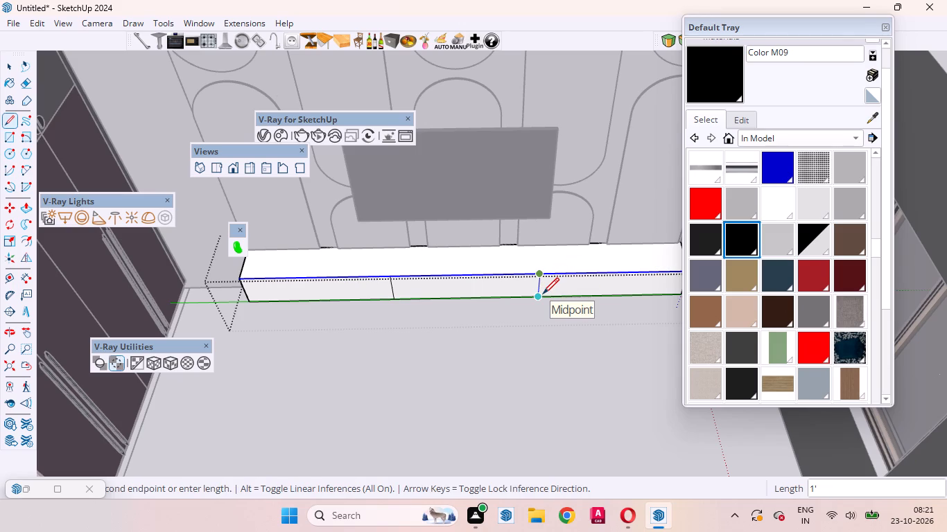
{"action": "key", "text": "Up"}
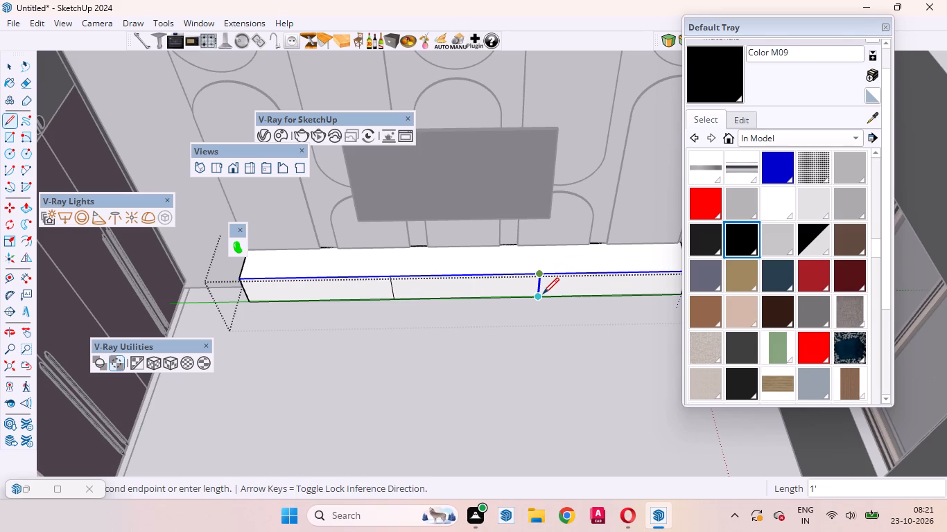
{"action": "left_click", "coordinate": [543, 294]}
{"action": "key", "text": "space"}
{"action": "left_click", "coordinate": [514, 287]}
Copy the front divider line nearer the wardrobe 1.5 mm towards the middle of the low box.
{"action": "scroll", "coordinate": [521, 283], "scroll_direction": "down", "scroll_amount": 7}
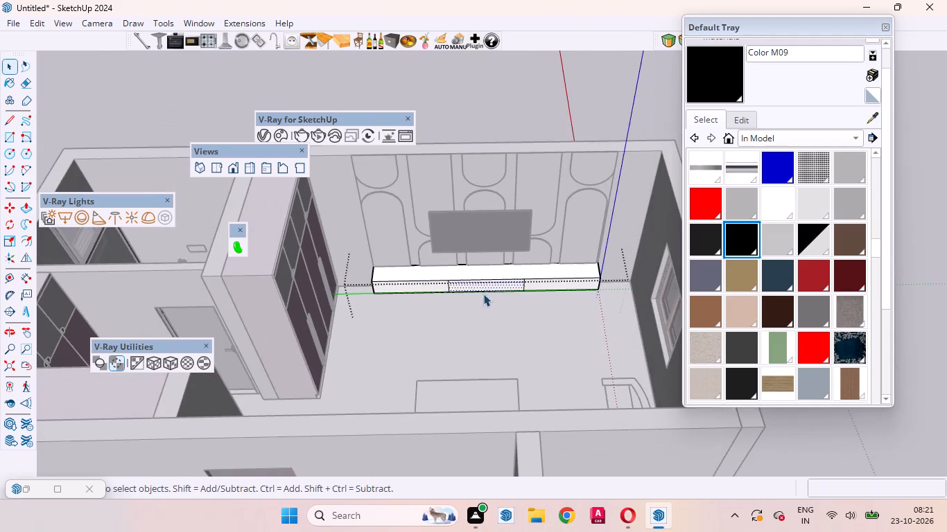
{"action": "middle_click_drag", "start_coordinate": [442, 306], "coordinate": [492, 246]}
{"action": "scroll", "coordinate": [410, 298], "scroll_direction": "up", "scroll_amount": 10}
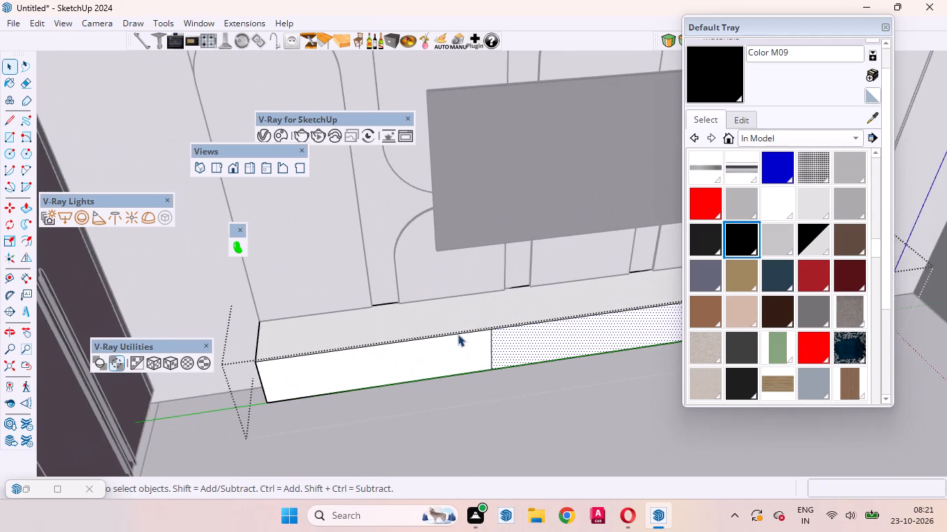
{"action": "scroll", "coordinate": [467, 337], "scroll_direction": "up", "scroll_amount": 10}
{"action": "left_click", "coordinate": [520, 340]}
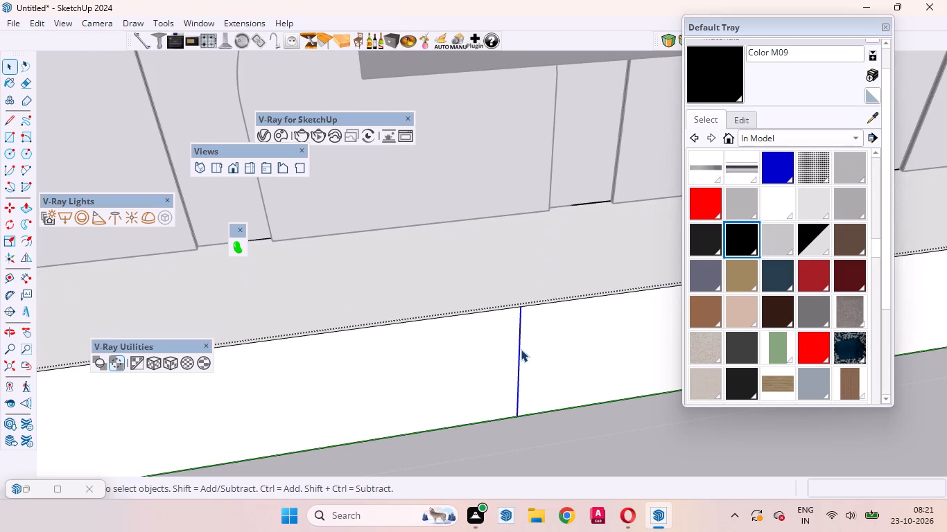
{"action": "key", "text": "m"}
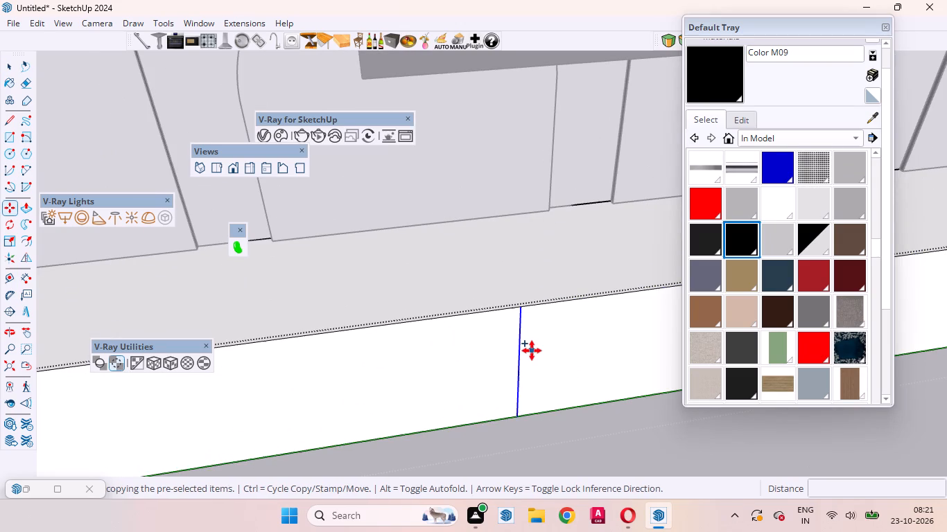
{"action": "left_click", "coordinate": [532, 351]}
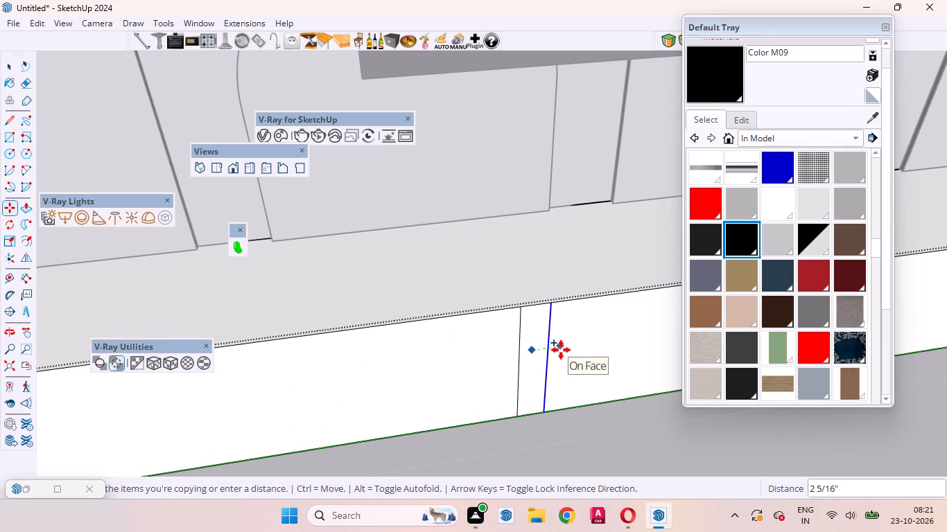
{"action": "type", "text": "1.5mm"}
{"action": "key", "text": "Return"}
{"action": "key", "text": "space"}
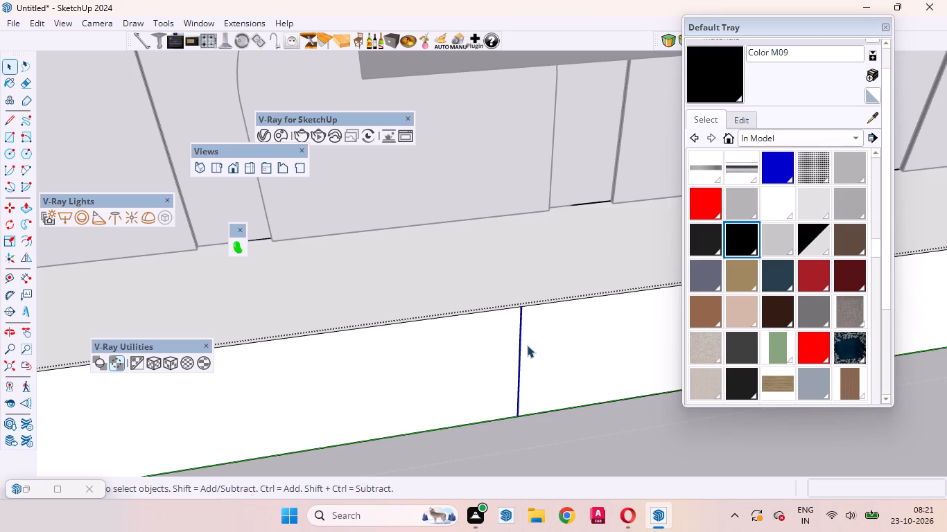
Copy the new offset line 3 mm back towards the wardrobe, past the original divider line.
{"action": "scroll", "coordinate": [525, 342], "scroll_direction": "up", "scroll_amount": 15}
{"action": "key", "text": "m"}
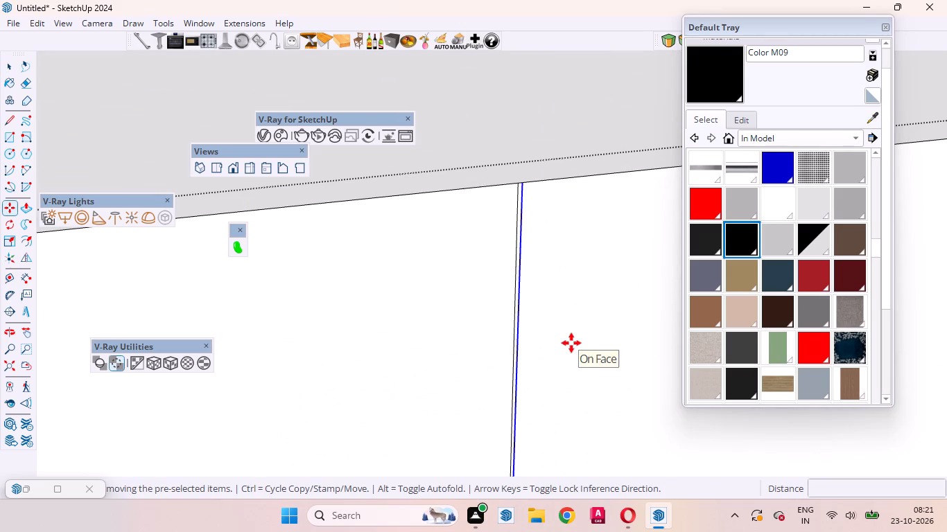
{"action": "left_click", "coordinate": [571, 342]}
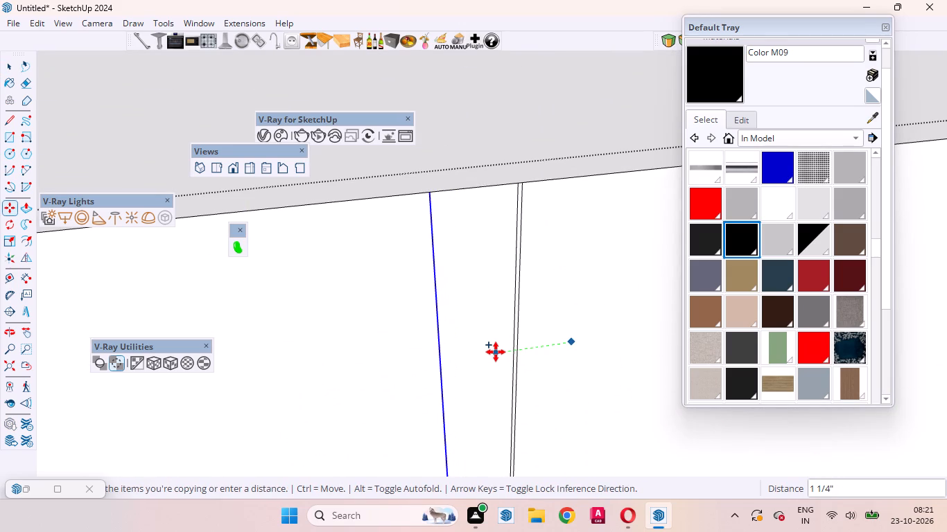
{"action": "type", "text": "3mm"}
{"action": "key", "text": "Return"}
{"action": "key", "text": "space"}
Delete the original divider line between the two offset copies, leaving a 3 mm gap strip.
{"action": "scroll", "coordinate": [507, 301], "scroll_direction": "up", "scroll_amount": 8}
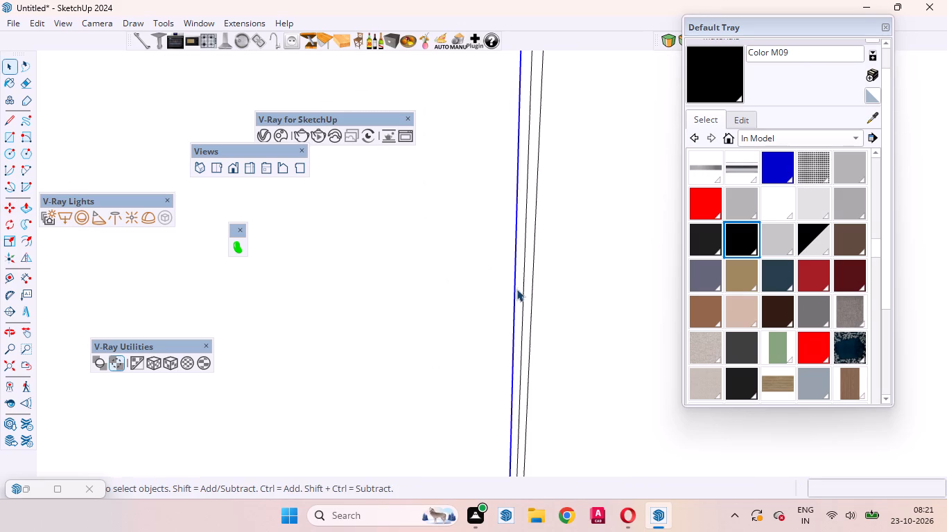
{"action": "left_click", "coordinate": [525, 282]}
{"action": "key", "text": "Delete"}
{"action": "scroll", "coordinate": [487, 294], "scroll_direction": "down", "scroll_amount": 2}
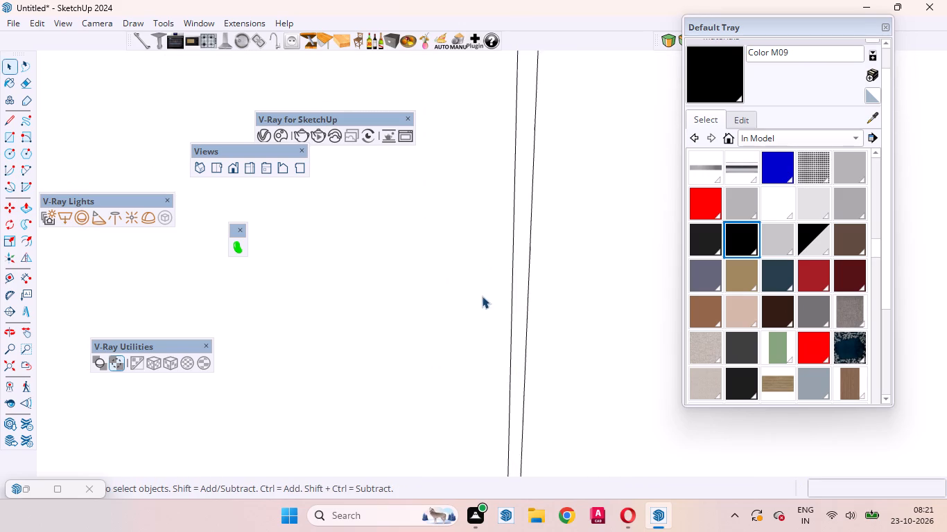
Copy the low box's front divider line farther from the wardrobe 1.5 mm towards the window-side wall.
{"action": "scroll", "coordinate": [482, 296], "scroll_direction": "down", "scroll_amount": 20}
{"action": "scroll", "coordinate": [482, 296], "scroll_direction": "down", "scroll_amount": 12}
{"action": "scroll", "coordinate": [337, 279], "scroll_direction": "down", "scroll_amount": 3}
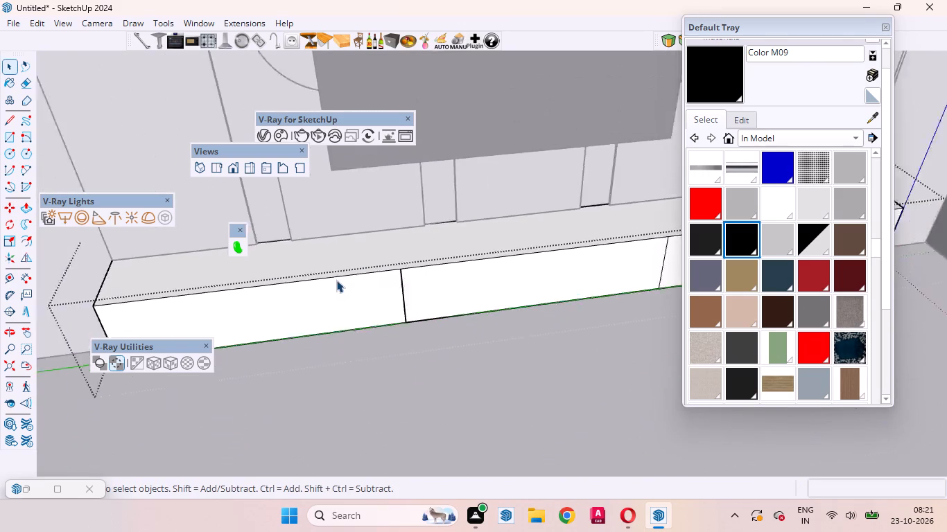
{"action": "scroll", "coordinate": [336, 280], "scroll_direction": "down", "scroll_amount": 3}
{"action": "scroll", "coordinate": [583, 281], "scroll_direction": "up", "scroll_amount": 11}
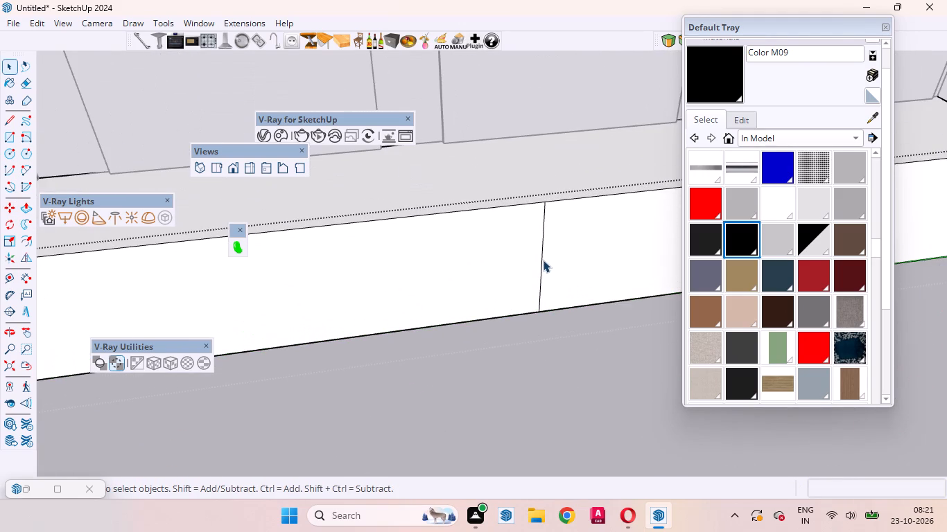
{"action": "left_click", "coordinate": [543, 260]}
{"action": "key", "text": "m"}
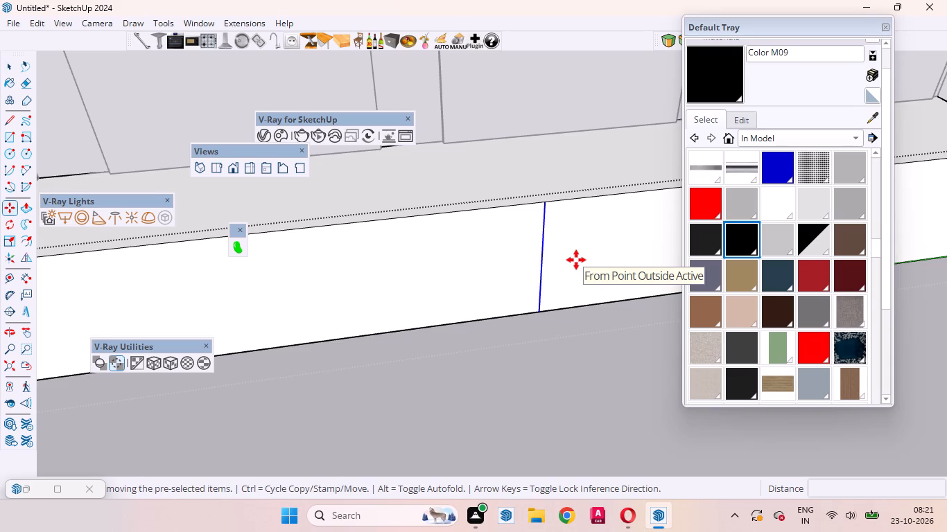
{"action": "left_click", "coordinate": [576, 260]}
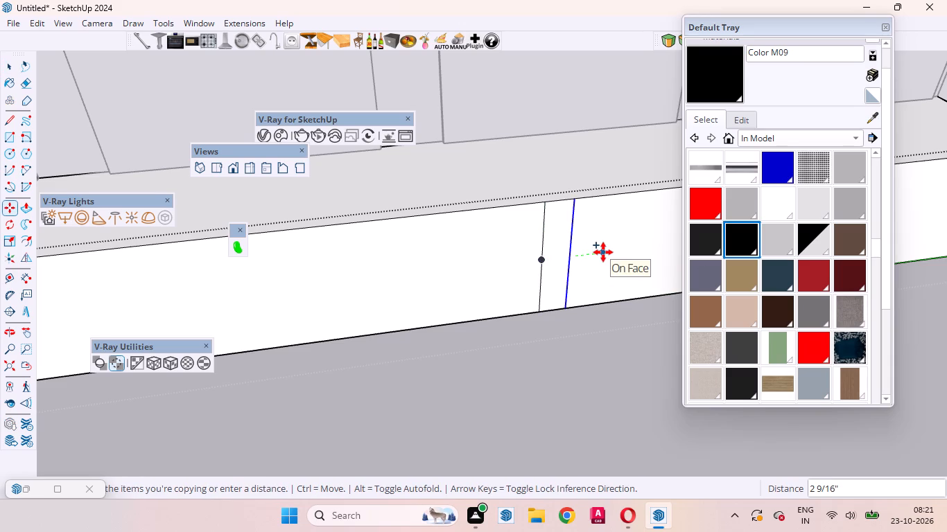
{"action": "key", "text": "1"}
{"action": "type", "text": ".5mm"}
{"action": "key", "text": "Return"}
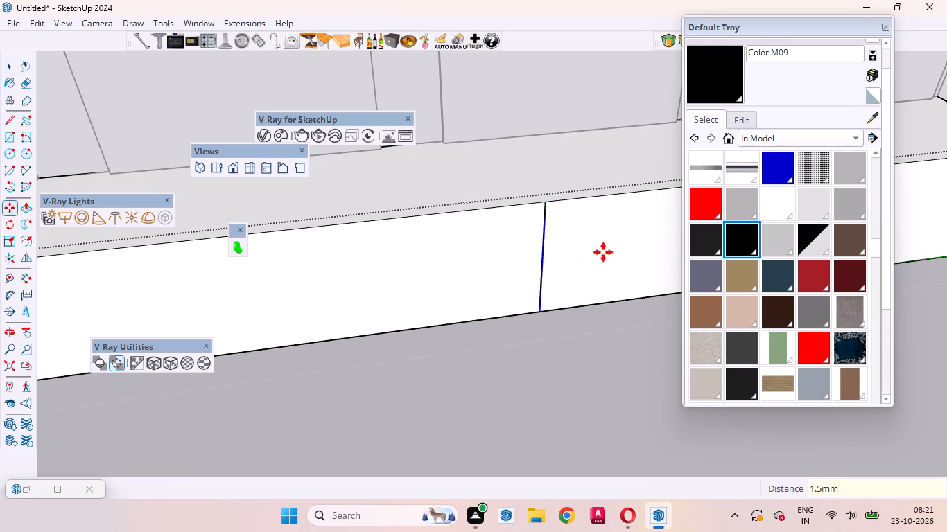
{"action": "key", "text": "space"}
Copy the new offset line 3 mm back towards the wardrobe, past the original divider line.
{"action": "scroll", "coordinate": [548, 233], "scroll_direction": "up", "scroll_amount": 14}
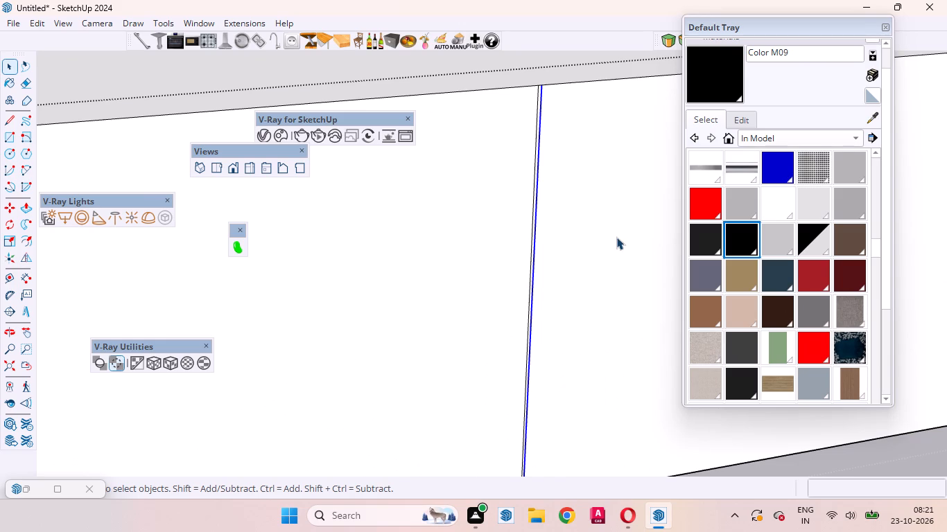
{"action": "key", "text": "m"}
{"action": "left_click", "coordinate": [616, 265]}
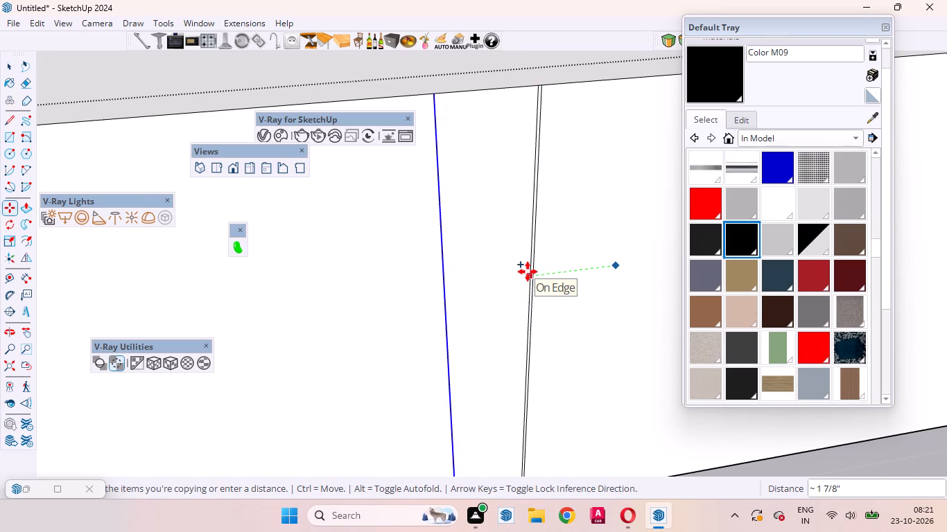
{"action": "type", "text": "3mm"}
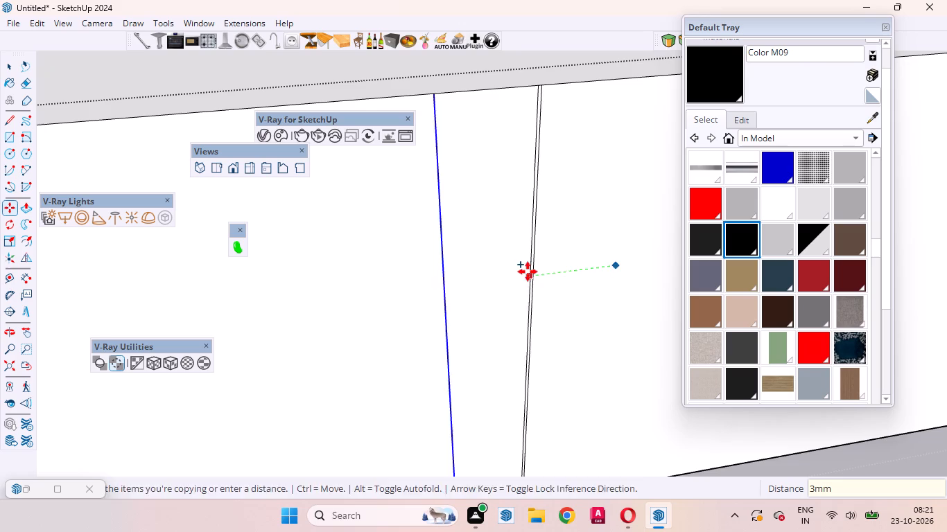
{"action": "key", "text": "Return"}
{"action": "key", "text": "space"}
Delete the original divider line between the two offset copies, leaving a 3 mm gap strip.
{"action": "scroll", "coordinate": [537, 203], "scroll_direction": "up", "scroll_amount": 8}
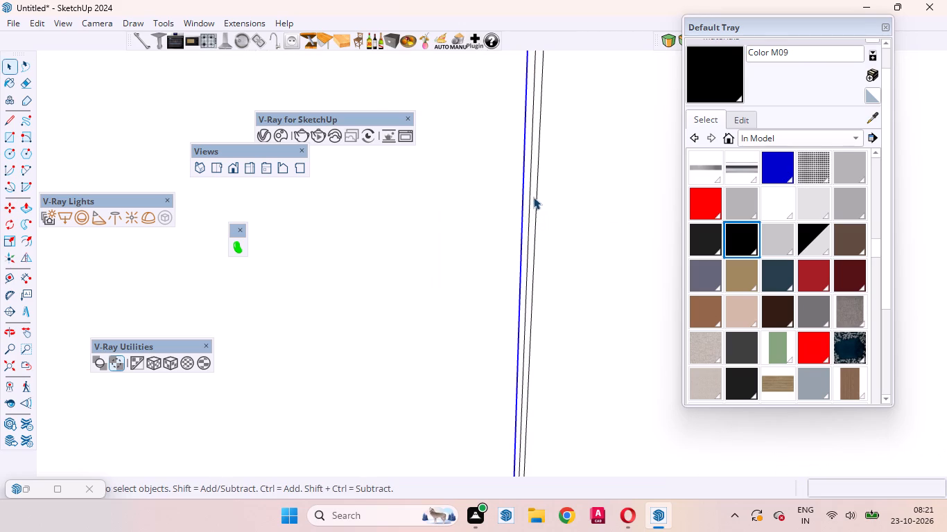
{"action": "left_click", "coordinate": [532, 195]}
{"action": "key", "text": "Delete"}
{"action": "scroll", "coordinate": [553, 236], "scroll_direction": "down", "scroll_amount": 2}
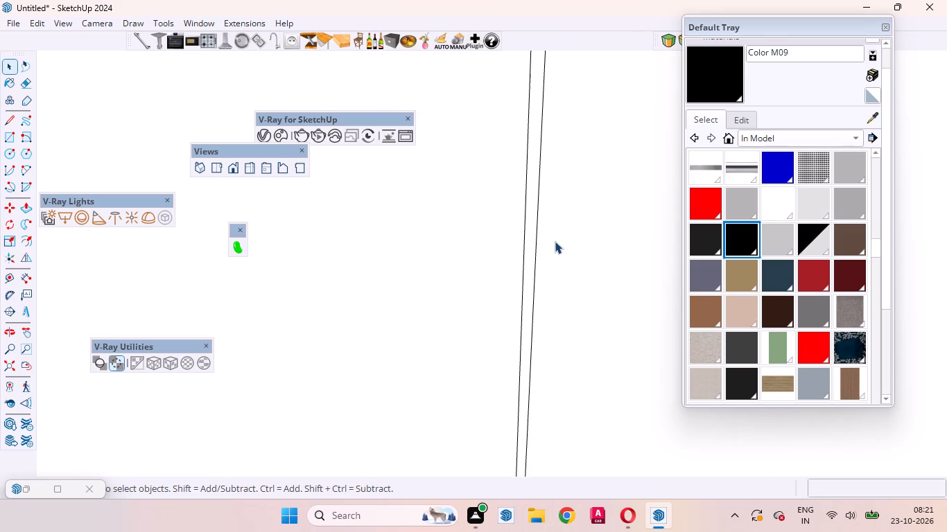
Pull the low box's middle front face out 18 mm between the two gap strips.
{"action": "scroll", "coordinate": [555, 241], "scroll_direction": "down", "scroll_amount": 20}
{"action": "scroll", "coordinate": [555, 241], "scroll_direction": "down", "scroll_amount": 11}
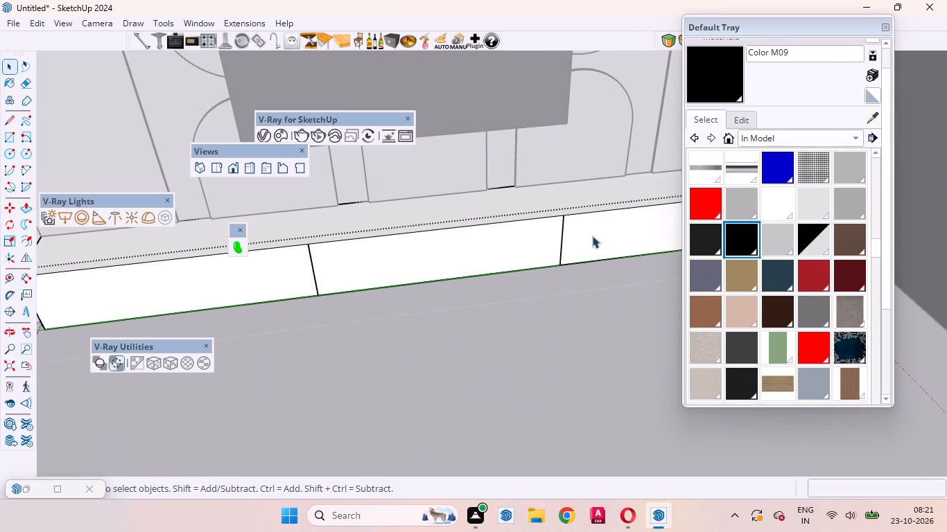
{"action": "scroll", "coordinate": [532, 272], "scroll_direction": "down", "scroll_amount": 4}
{"action": "scroll", "coordinate": [471, 254], "scroll_direction": "up", "scroll_amount": 10}
{"action": "left_click", "coordinate": [480, 273]}
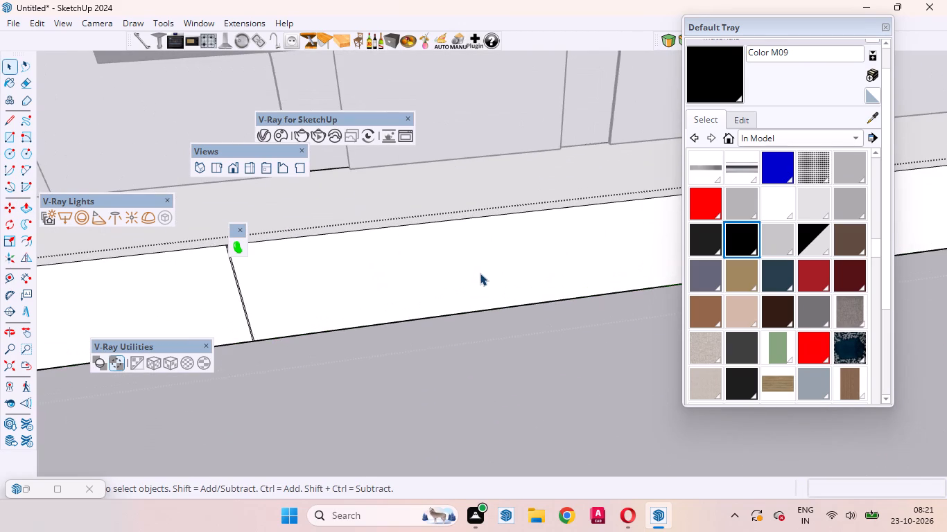
{"action": "key", "text": "p"}
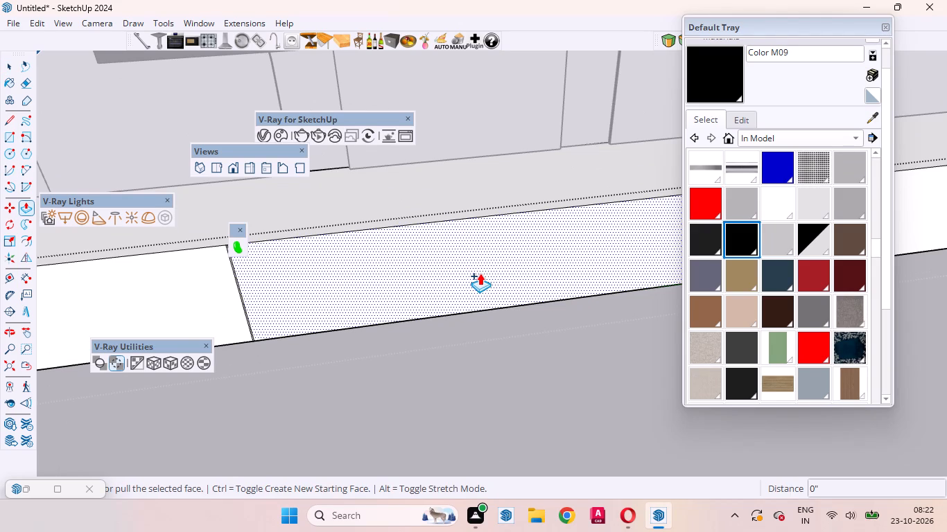
{"action": "left_click", "coordinate": [480, 273]}
{"action": "type", "text": "18mm"}
{"action": "key", "text": "Return"}
{"action": "scroll", "coordinate": [455, 307], "scroll_direction": "down", "scroll_amount": 3}
{"action": "scroll", "coordinate": [455, 307], "scroll_direction": "up", "scroll_amount": 2}
{"action": "scroll", "coordinate": [455, 307], "scroll_direction": "down", "scroll_amount": 5}
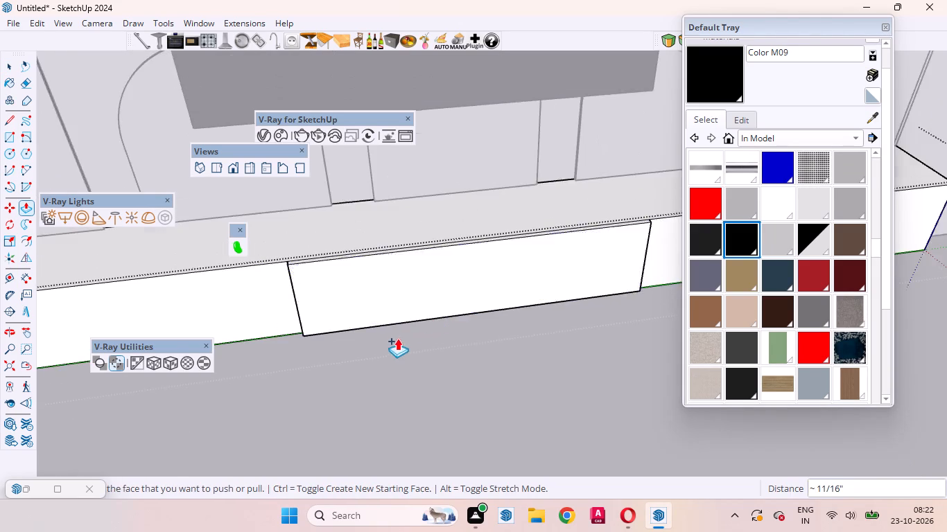
Pull the low box's two outer front faces out by the same 18 mm and finish editing the box.
{"action": "scroll", "coordinate": [397, 338], "scroll_direction": "down", "scroll_amount": 2}
{"action": "double_click", "coordinate": [603, 283]}
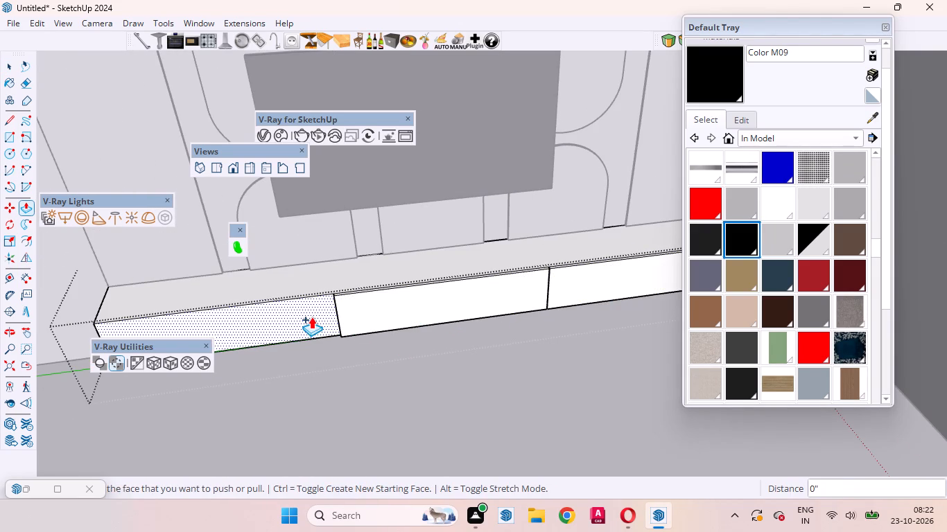
{"action": "double_click", "coordinate": [311, 317]}
{"action": "scroll", "coordinate": [555, 297], "scroll_direction": "down", "scroll_amount": 10}
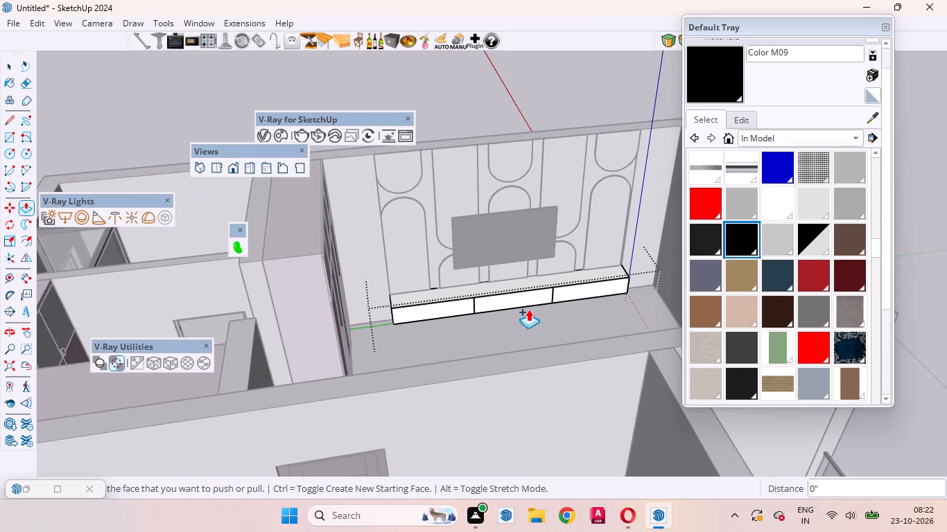
{"action": "key", "text": "space"}
{"action": "left_click", "coordinate": [501, 101]}
Examine the low box's grooved fronts and the whole TV wall with its black panel from several angles.
{"action": "scroll", "coordinate": [492, 276], "scroll_direction": "up", "scroll_amount": 11}
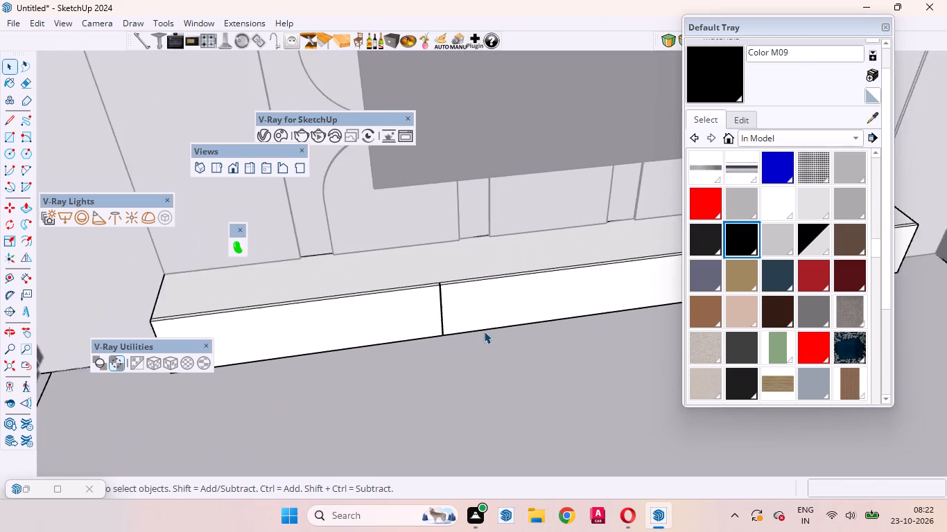
{"action": "scroll", "coordinate": [484, 331], "scroll_direction": "up", "scroll_amount": 4}
{"action": "scroll", "coordinate": [422, 292], "scroll_direction": "up", "scroll_amount": 10}
{"action": "middle_click", "coordinate": [415, 284]}
{"action": "scroll", "coordinate": [416, 286], "scroll_direction": "down", "scroll_amount": 2}
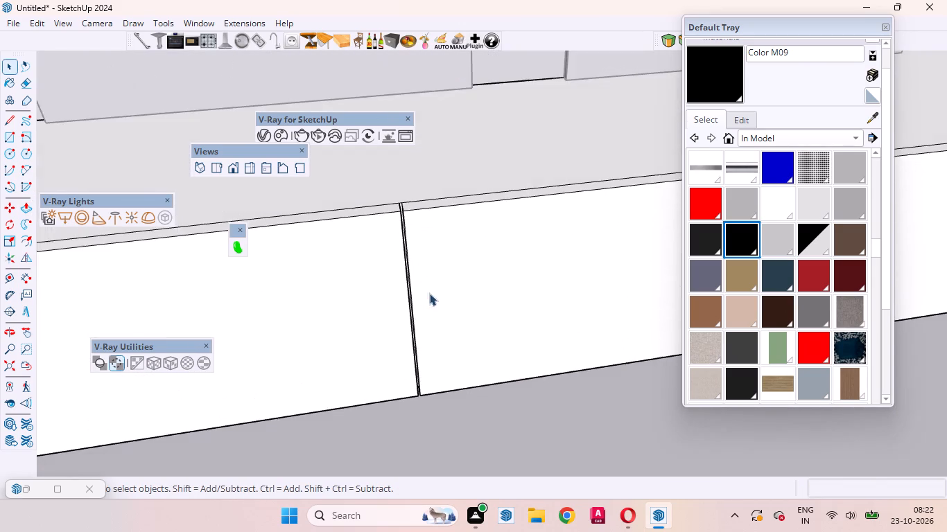
{"action": "scroll", "coordinate": [473, 291], "scroll_direction": "down", "scroll_amount": 12}
{"action": "scroll", "coordinate": [486, 322], "scroll_direction": "down", "scroll_amount": 17}
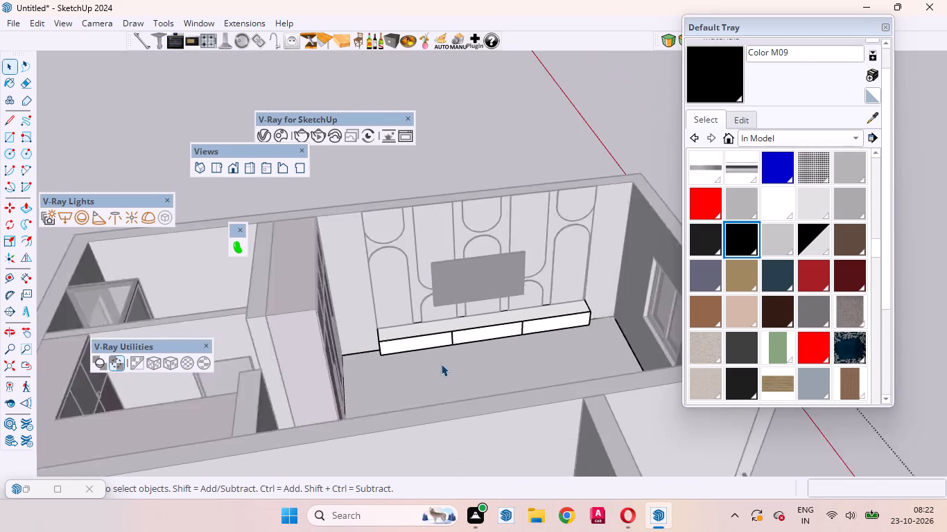
{"action": "left_click", "coordinate": [537, 98]}
{"action": "scroll", "coordinate": [530, 242], "scroll_direction": "up", "scroll_amount": 5}
{"action": "middle_click_drag", "start_coordinate": [535, 263], "coordinate": [458, 200]}
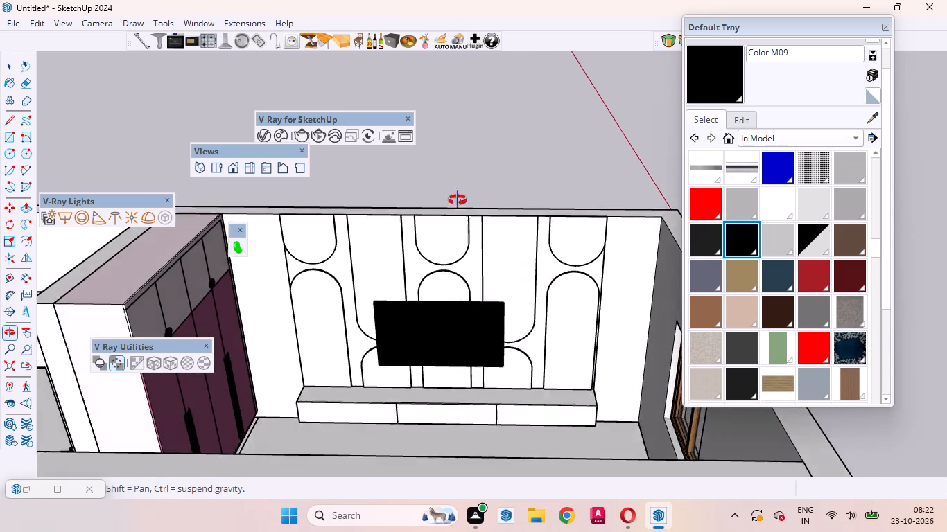
{"action": "middle_click_drag", "start_coordinate": [458, 200], "coordinate": [435, 190]}
{"action": "scroll", "coordinate": [449, 346], "scroll_direction": "up", "scroll_amount": 10}
{"action": "middle_click_drag", "start_coordinate": [438, 384], "coordinate": [594, 266]}
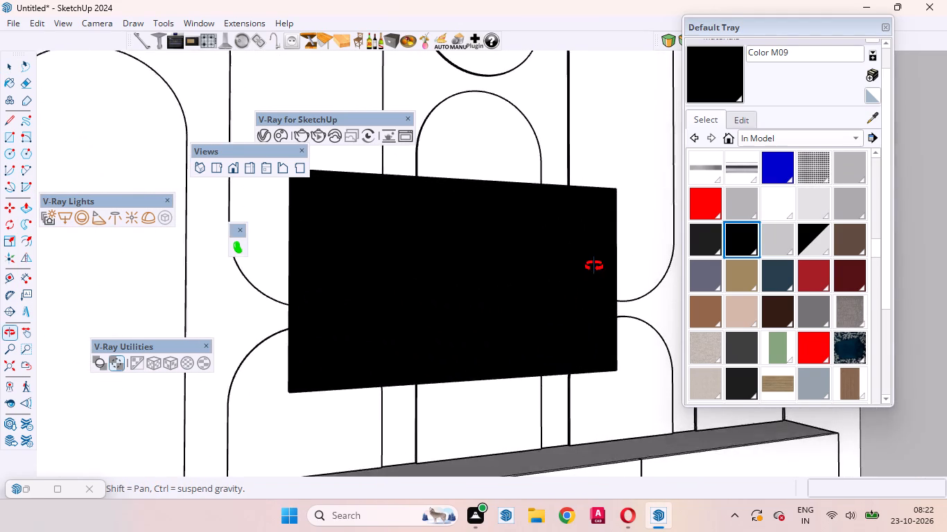
{"action": "middle_click_drag", "start_coordinate": [594, 266], "coordinate": [190, 346]}
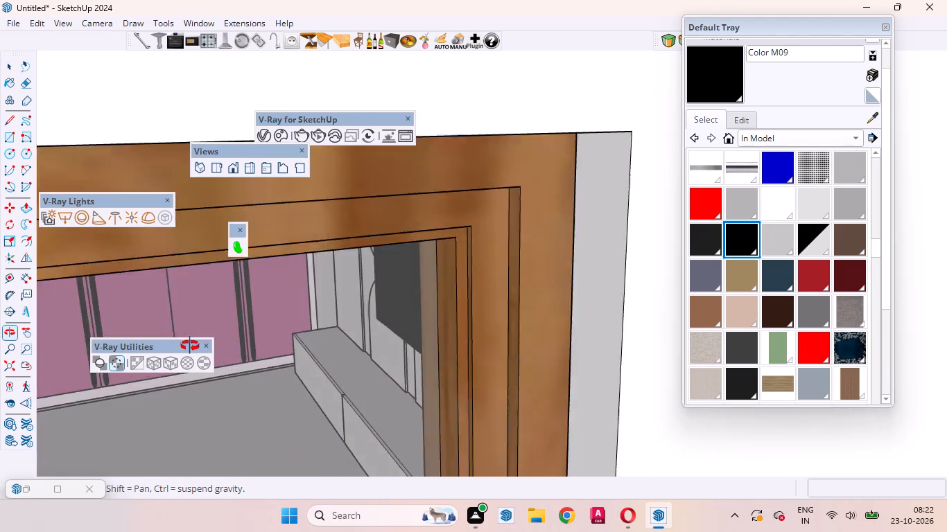
{"action": "middle_click_drag", "start_coordinate": [190, 346], "coordinate": [195, 275]}
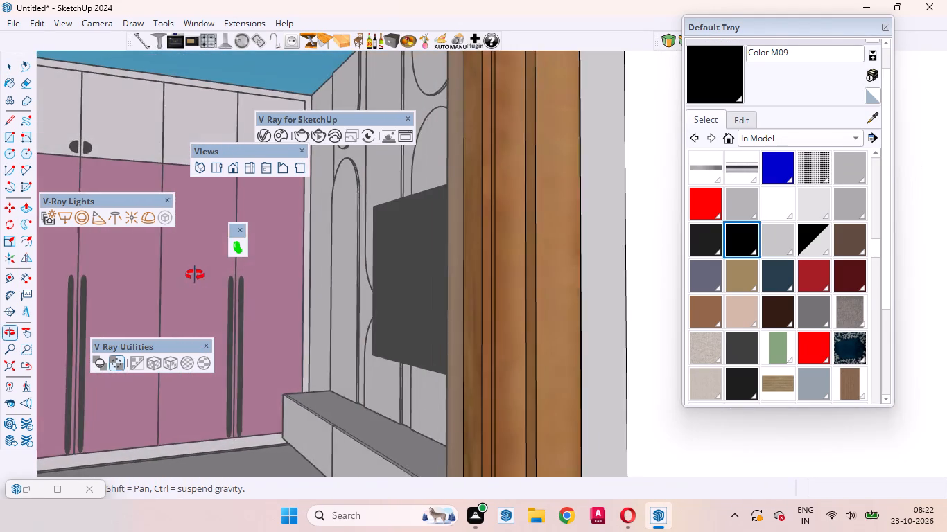
{"action": "middle_click_drag", "start_coordinate": [195, 275], "coordinate": [288, 521]}
{"action": "scroll", "coordinate": [395, 360], "scroll_direction": "down", "scroll_amount": 11}
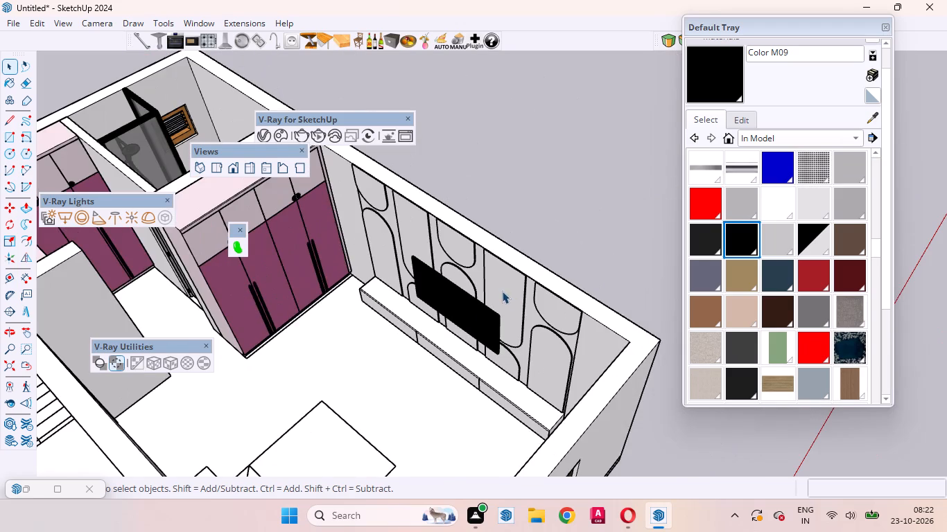
Delete the stray floor line running along the front of the bedroom wardrobe, editing inside the floor's group.
{"action": "scroll", "coordinate": [280, 379], "scroll_direction": "up", "scroll_amount": 18}
{"action": "left_click", "coordinate": [234, 323]}
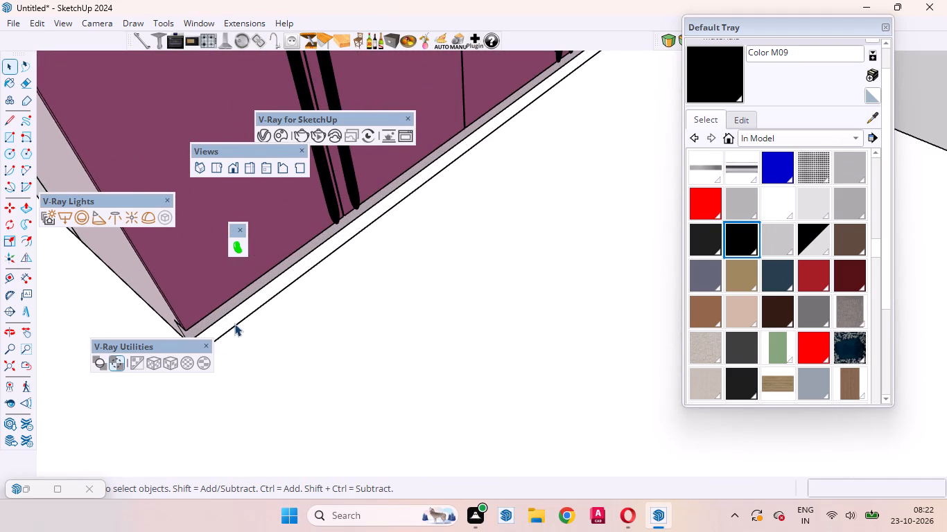
{"action": "triple_click", "coordinate": [238, 325]}
{"action": "left_click", "coordinate": [238, 325]}
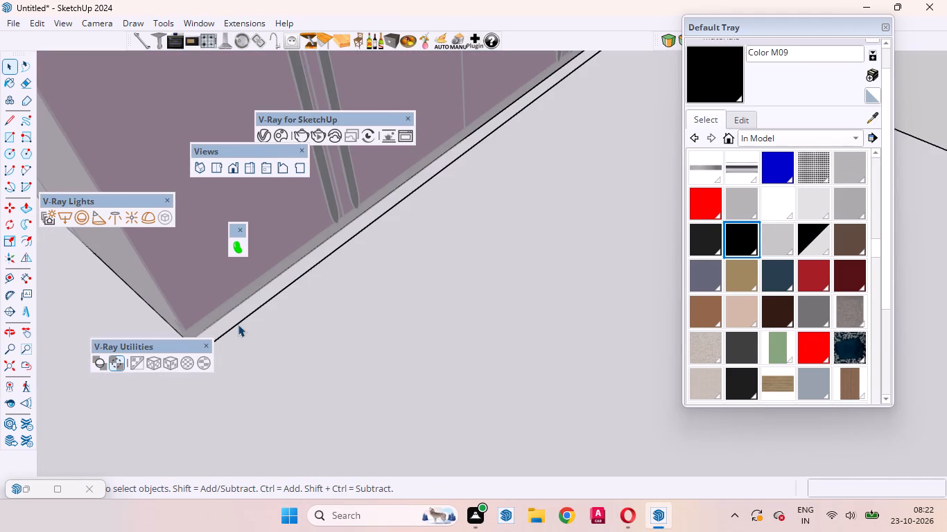
{"action": "left_click", "coordinate": [238, 324]}
{"action": "key", "text": "Delete"}
{"action": "scroll", "coordinate": [388, 297], "scroll_direction": "down", "scroll_amount": 5}
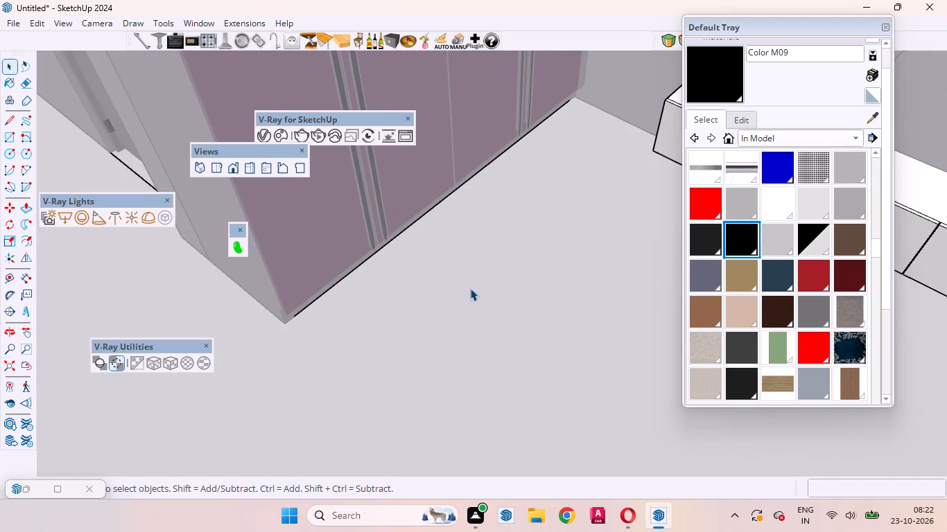
{"action": "scroll", "coordinate": [344, 379], "scroll_direction": "down", "scroll_amount": 4}
{"action": "scroll", "coordinate": [349, 338], "scroll_direction": "up", "scroll_amount": 19}
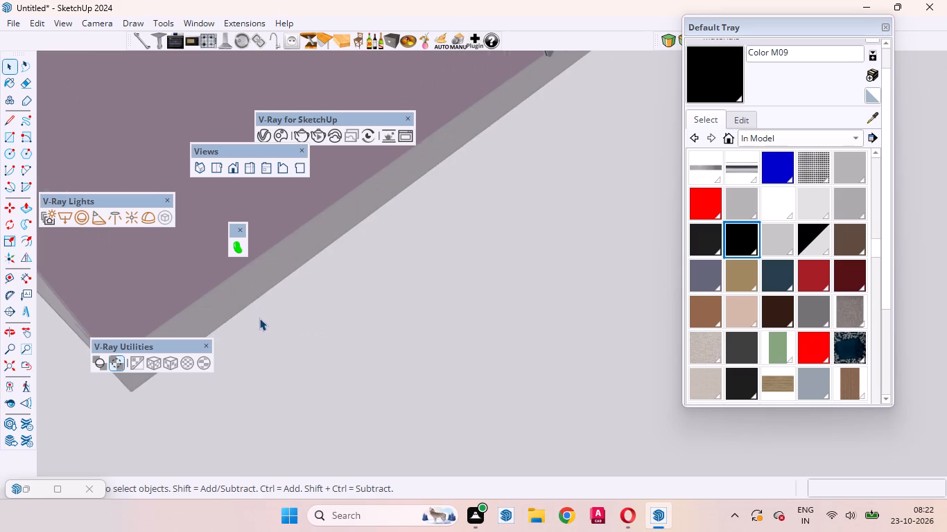
{"action": "scroll", "coordinate": [259, 326], "scroll_direction": "down", "scroll_amount": 14}
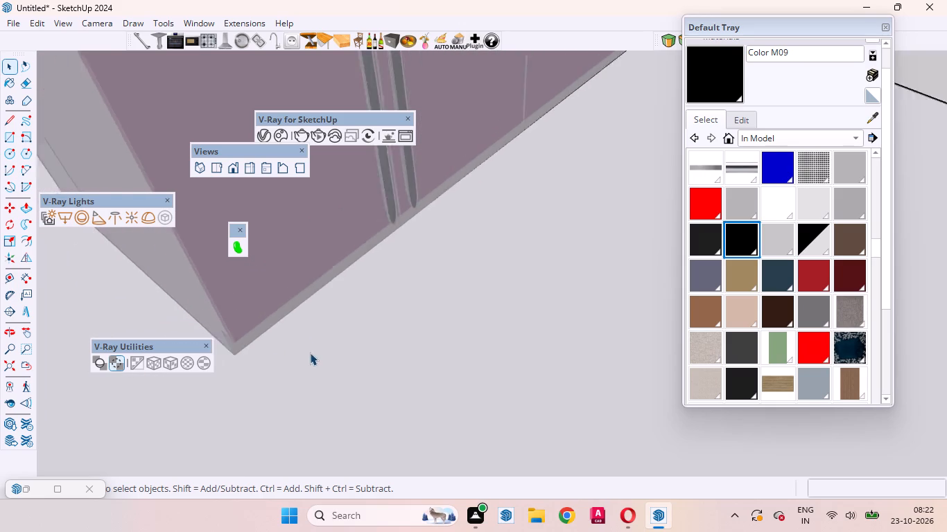
{"action": "scroll", "coordinate": [310, 353], "scroll_direction": "down", "scroll_amount": 20}
{"action": "scroll", "coordinate": [310, 353], "scroll_direction": "down", "scroll_amount": 1}
{"action": "left_click", "coordinate": [529, 188]}
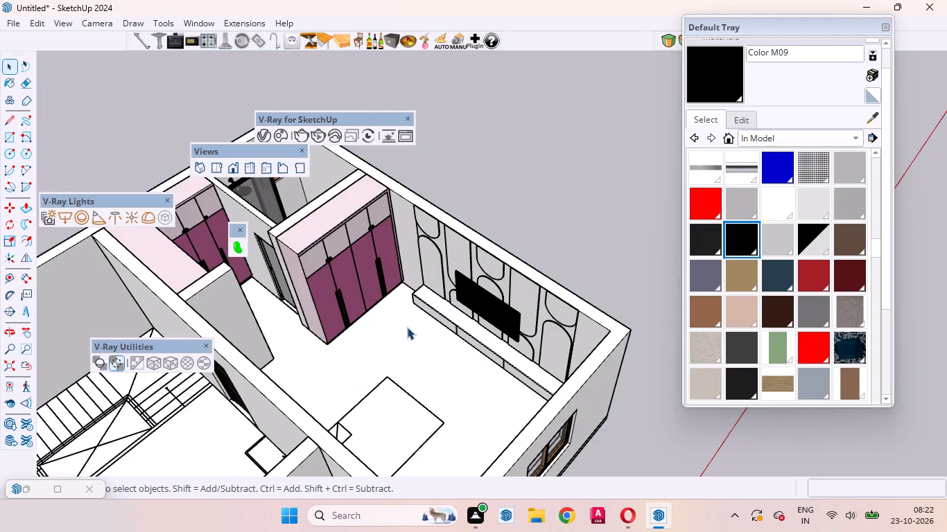
Examine the dressing area's wardrobes and the bathroom's glass shower enclosure with its fittings from several angles.
{"action": "scroll", "coordinate": [407, 328], "scroll_direction": "up", "scroll_amount": 5}
{"action": "middle_click_drag", "start_coordinate": [295, 370], "coordinate": [417, 363]}
{"action": "scroll", "coordinate": [417, 363], "scroll_direction": "up", "scroll_amount": 1}
{"action": "scroll", "coordinate": [422, 360], "scroll_direction": "down", "scroll_amount": 11}
{"action": "scroll", "coordinate": [333, 329], "scroll_direction": "up", "scroll_amount": 3}
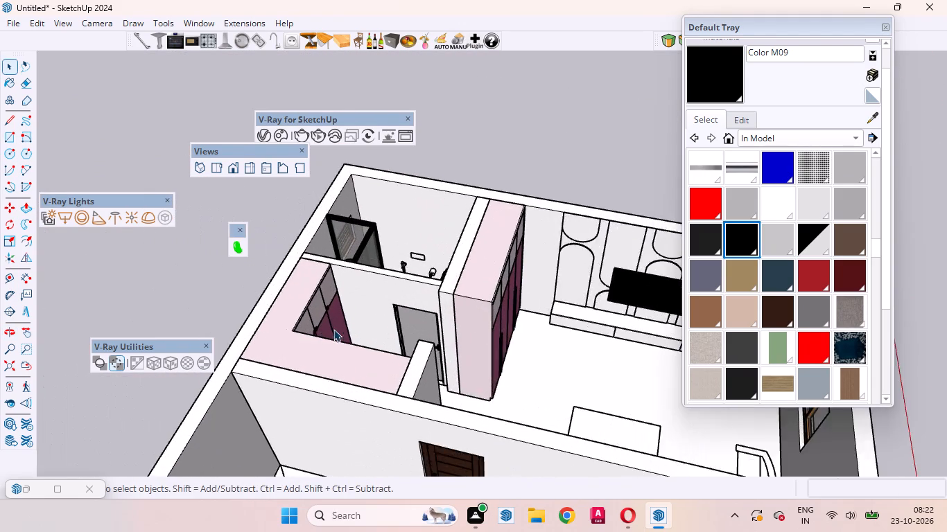
{"action": "scroll", "coordinate": [333, 329], "scroll_direction": "up", "scroll_amount": 6}
{"action": "scroll", "coordinate": [364, 229], "scroll_direction": "up", "scroll_amount": 4}
{"action": "scroll", "coordinate": [576, 303], "scroll_direction": "down", "scroll_amount": 6}
{"action": "middle_click_drag", "start_coordinate": [485, 267], "coordinate": [477, 435]}
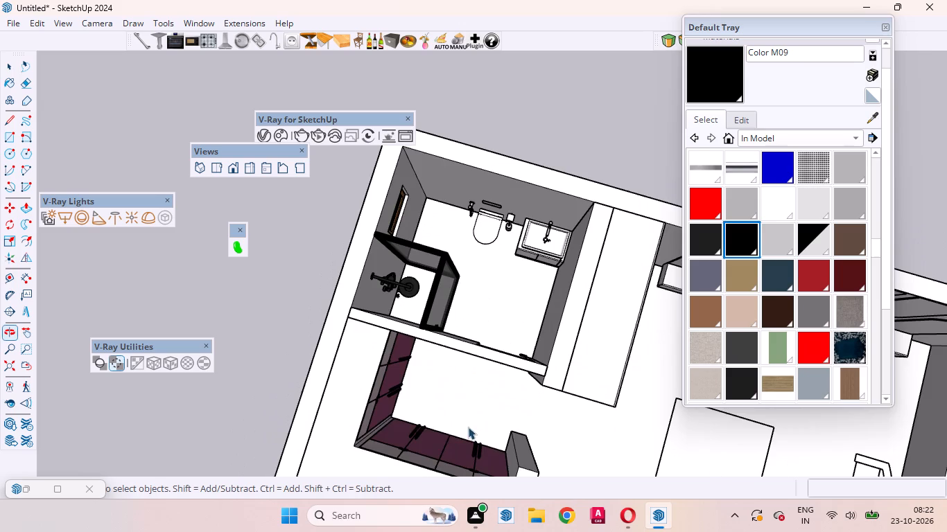
{"action": "scroll", "coordinate": [429, 335], "scroll_direction": "down", "scroll_amount": 5}
{"action": "scroll", "coordinate": [499, 312], "scroll_direction": "up", "scroll_amount": 10}
{"action": "middle_click_drag", "start_coordinate": [419, 354], "coordinate": [268, 283]}
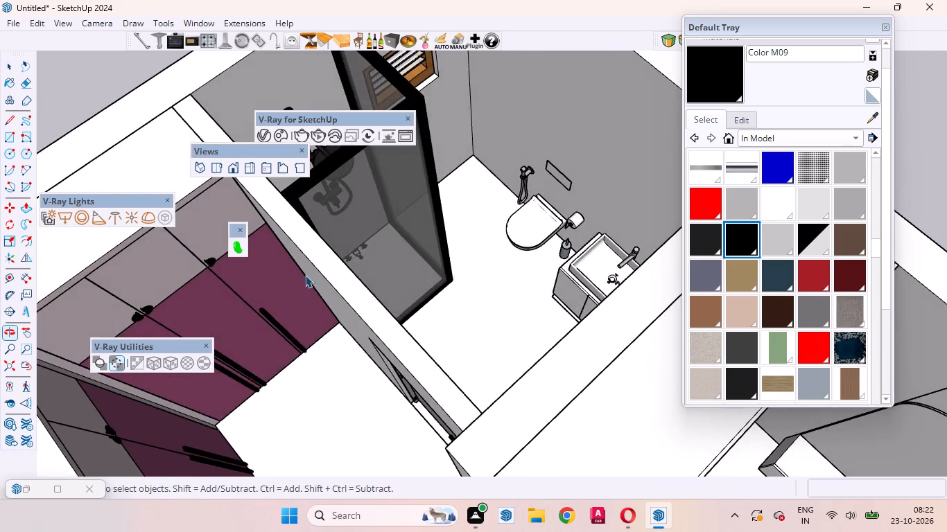
{"action": "scroll", "coordinate": [498, 351], "scroll_direction": "down", "scroll_amount": 6}
{"action": "scroll", "coordinate": [424, 283], "scroll_direction": "up", "scroll_amount": 16}
{"action": "middle_click_drag", "start_coordinate": [493, 328], "coordinate": [412, 301]}
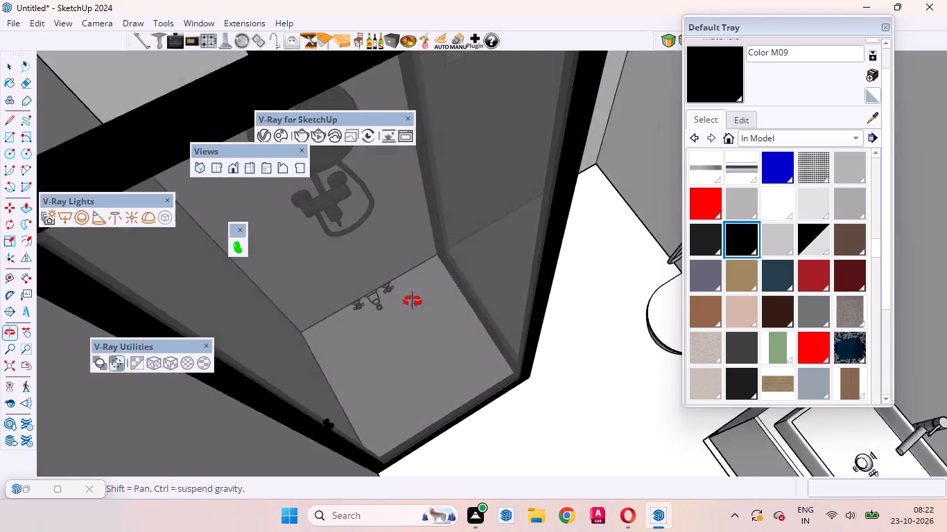
{"action": "middle_click_drag", "start_coordinate": [412, 301], "coordinate": [388, 267]}
{"action": "scroll", "coordinate": [435, 411], "scroll_direction": "down", "scroll_amount": 11}
{"action": "scroll", "coordinate": [423, 283], "scroll_direction": "up", "scroll_amount": 5}
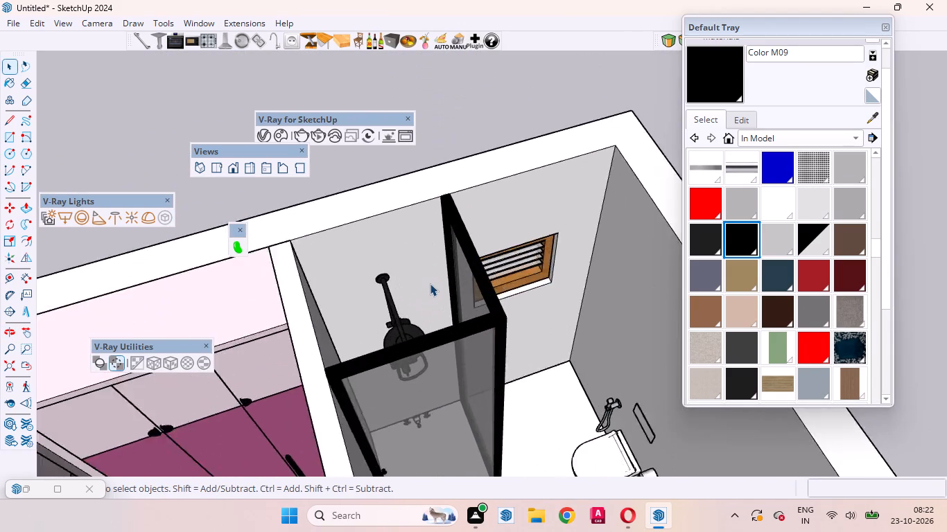
{"action": "scroll", "coordinate": [430, 283], "scroll_direction": "up", "scroll_amount": 10}
{"action": "middle_click_drag", "start_coordinate": [319, 346], "coordinate": [517, 431]}
{"action": "scroll", "coordinate": [439, 440], "scroll_direction": "up", "scroll_amount": 1}
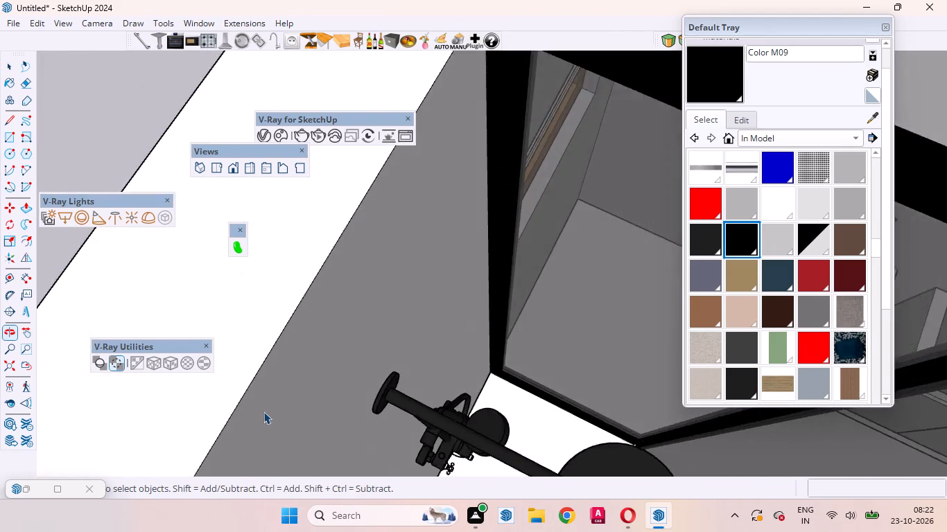
{"action": "scroll", "coordinate": [263, 409], "scroll_direction": "down", "scroll_amount": 18}
{"action": "scroll", "coordinate": [330, 332], "scroll_direction": "down", "scroll_amount": 13}
{"action": "scroll", "coordinate": [490, 349], "scroll_direction": "up", "scroll_amount": 4}
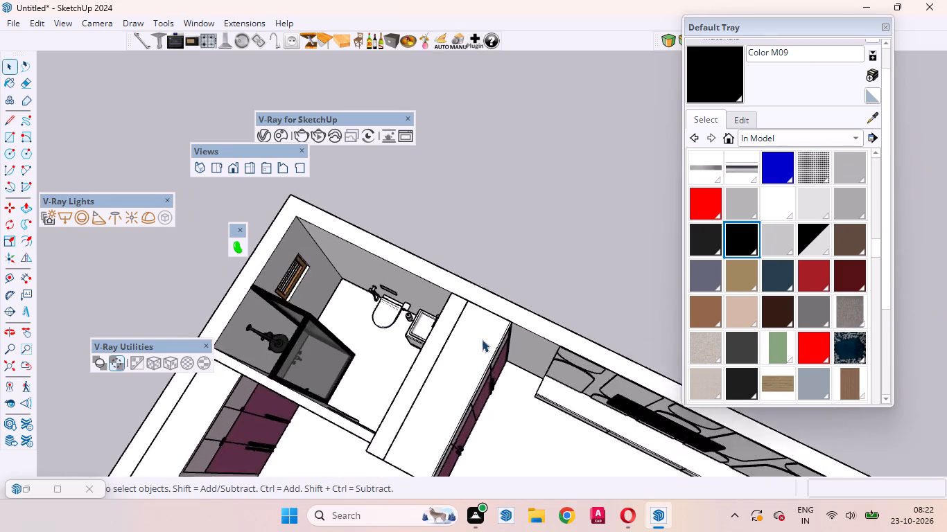
Examine the bathroom's toilet, health faucet, paper holder and washbasin vanity up close.
{"action": "scroll", "coordinate": [482, 339], "scroll_direction": "up", "scroll_amount": 17}
{"action": "middle_click_drag", "start_coordinate": [394, 332], "coordinate": [506, 227]}
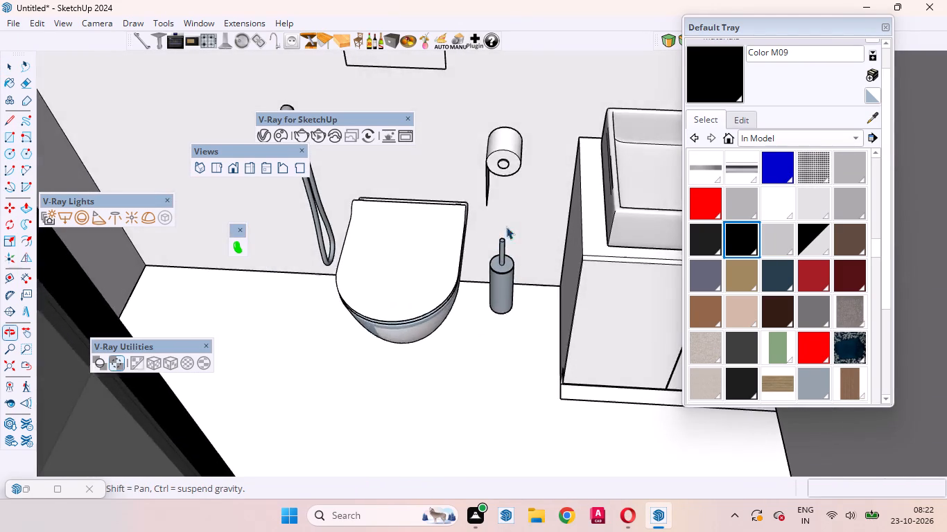
{"action": "middle_click_drag", "start_coordinate": [506, 227], "coordinate": [507, 227]}
{"action": "scroll", "coordinate": [498, 231], "scroll_direction": "up", "scroll_amount": 1}
{"action": "scroll", "coordinate": [357, 393], "scroll_direction": "down", "scroll_amount": 12}
{"action": "scroll", "coordinate": [329, 401], "scroll_direction": "down", "scroll_amount": 20}
{"action": "scroll", "coordinate": [329, 401], "scroll_direction": "down", "scroll_amount": 4}
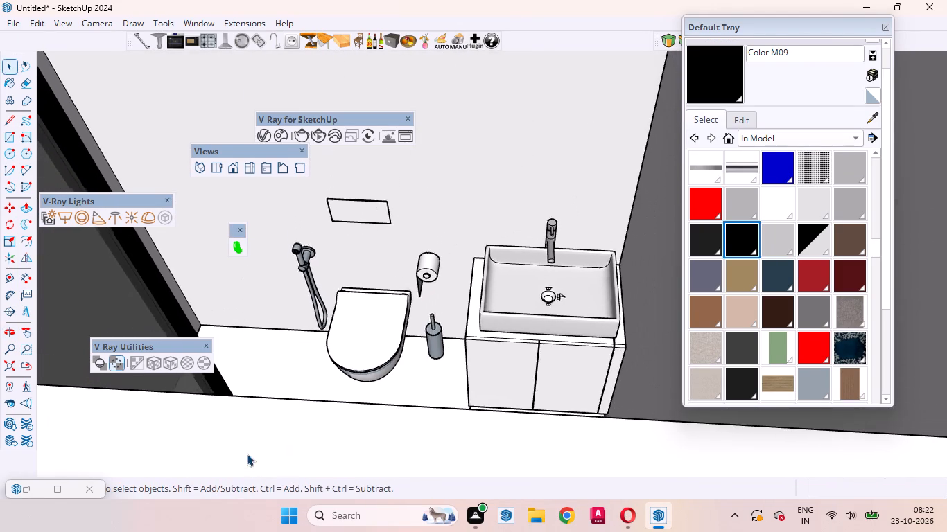
{"action": "scroll", "coordinate": [247, 454], "scroll_direction": "down", "scroll_amount": 9}
{"action": "scroll", "coordinate": [408, 389], "scroll_direction": "down", "scroll_amount": 6}
{"action": "scroll", "coordinate": [415, 357], "scroll_direction": "up", "scroll_amount": 15}
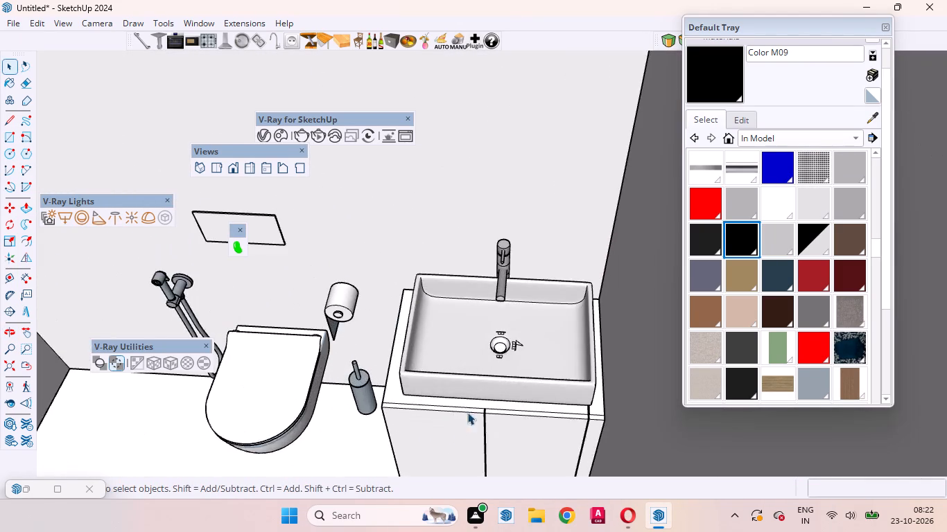
{"action": "scroll", "coordinate": [467, 412], "scroll_direction": "up", "scroll_amount": 4}
{"action": "scroll", "coordinate": [494, 267], "scroll_direction": "up", "scroll_amount": 3}
{"action": "middle_click_drag", "start_coordinate": [477, 319], "coordinate": [575, 326]}
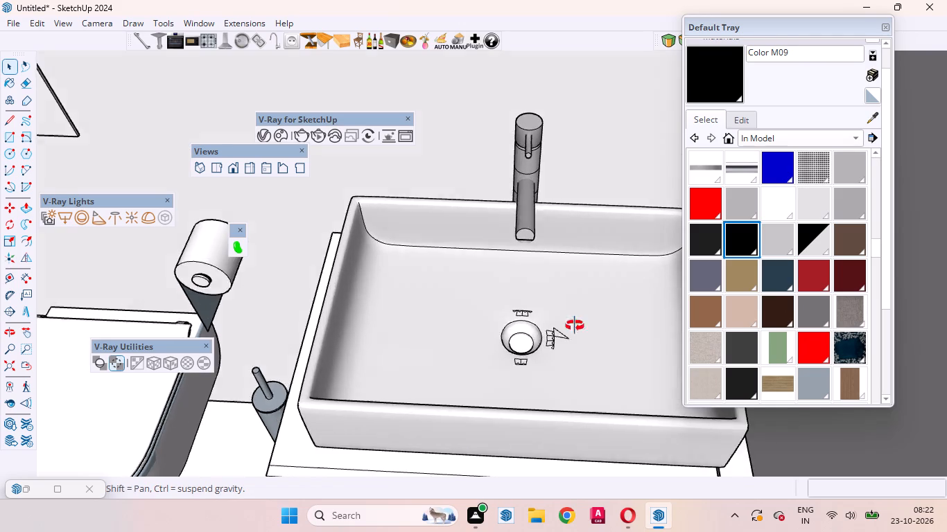
{"action": "middle_click_drag", "start_coordinate": [575, 326], "coordinate": [575, 317]}
{"action": "scroll", "coordinate": [485, 356], "scroll_direction": "up", "scroll_amount": 1}
{"action": "scroll", "coordinate": [314, 410], "scroll_direction": "down", "scroll_amount": 14}
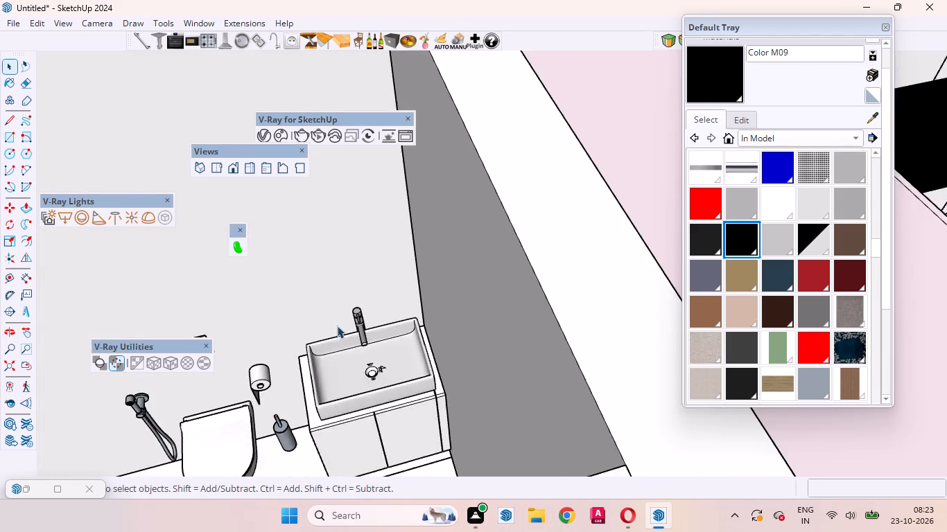
Review the bedroom's TV wall and the whole floor layout from above and from an angle.
{"action": "scroll", "coordinate": [337, 326], "scroll_direction": "down", "scroll_amount": 14}
{"action": "scroll", "coordinate": [478, 359], "scroll_direction": "up", "scroll_amount": 9}
{"action": "scroll", "coordinate": [405, 419], "scroll_direction": "down", "scroll_amount": 2}
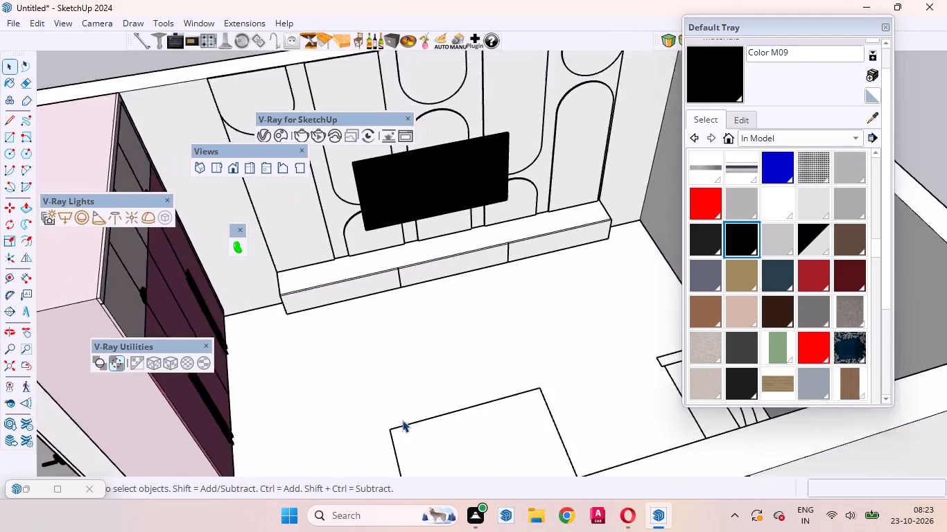
{"action": "scroll", "coordinate": [402, 420], "scroll_direction": "down", "scroll_amount": 4}
{"action": "middle_click_drag", "start_coordinate": [584, 341], "coordinate": [571, 506]}
{"action": "scroll", "coordinate": [560, 506], "scroll_direction": "up", "scroll_amount": 1}
{"action": "scroll", "coordinate": [419, 370], "scroll_direction": "down", "scroll_amount": 14}
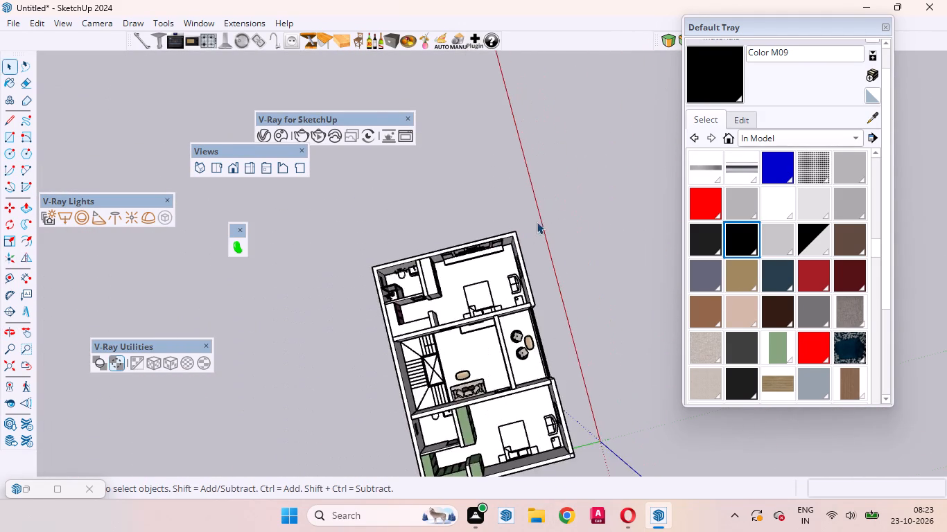
{"action": "scroll", "coordinate": [558, 211], "scroll_direction": "down", "scroll_amount": 5}
{"action": "scroll", "coordinate": [534, 342], "scroll_direction": "up", "scroll_amount": 10}
{"action": "middle_click_drag", "start_coordinate": [474, 359], "coordinate": [640, 239]}
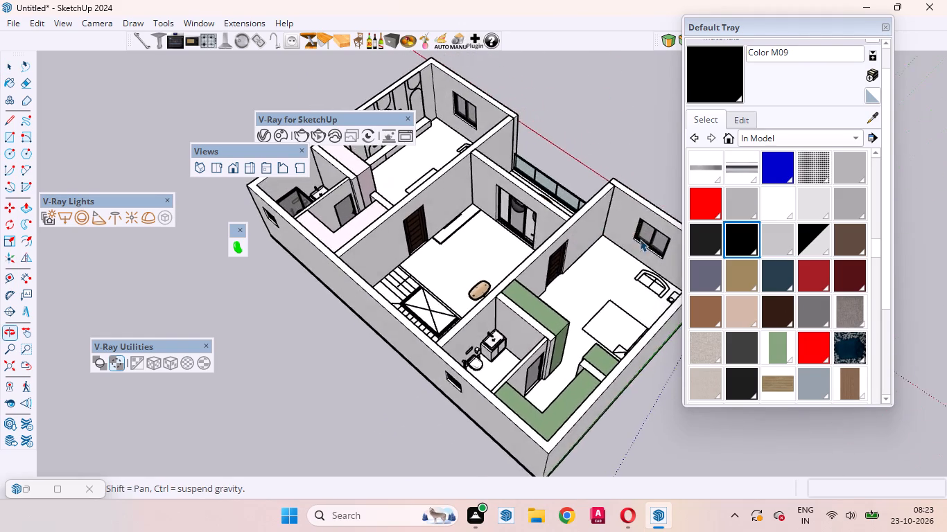
Copy the living room sofa into the green-wardrobe bedroom, about 13' 8" away, beside the bed outline.
{"action": "scroll", "coordinate": [498, 260], "scroll_direction": "up", "scroll_amount": 9}
{"action": "middle_click_drag", "start_coordinate": [390, 364], "coordinate": [614, 402]}
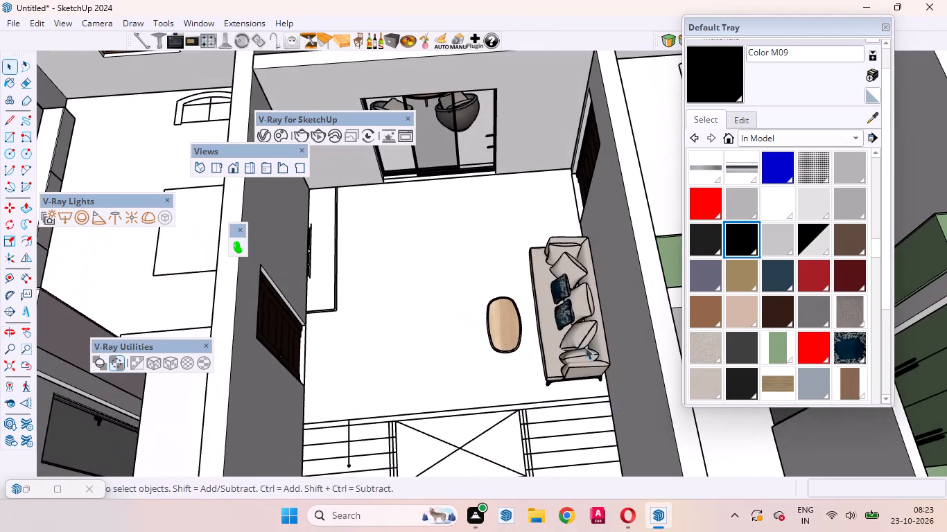
{"action": "left_click", "coordinate": [575, 332]}
{"action": "key", "text": "m"}
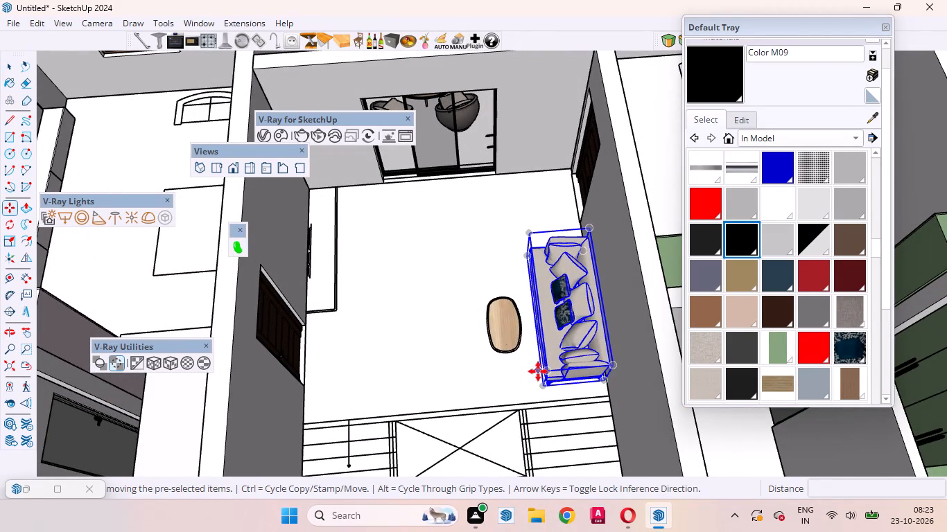
{"action": "left_click", "coordinate": [530, 390]}
{"action": "scroll", "coordinate": [292, 408], "scroll_direction": "down", "scroll_amount": 5}
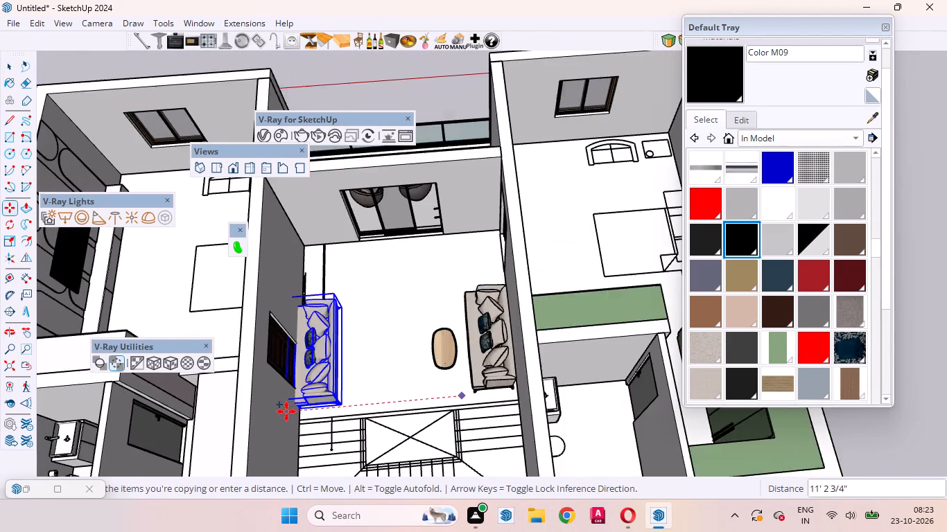
{"action": "scroll", "coordinate": [286, 411], "scroll_direction": "down", "scroll_amount": 4}
{"action": "scroll", "coordinate": [496, 293], "scroll_direction": "up", "scroll_amount": 8}
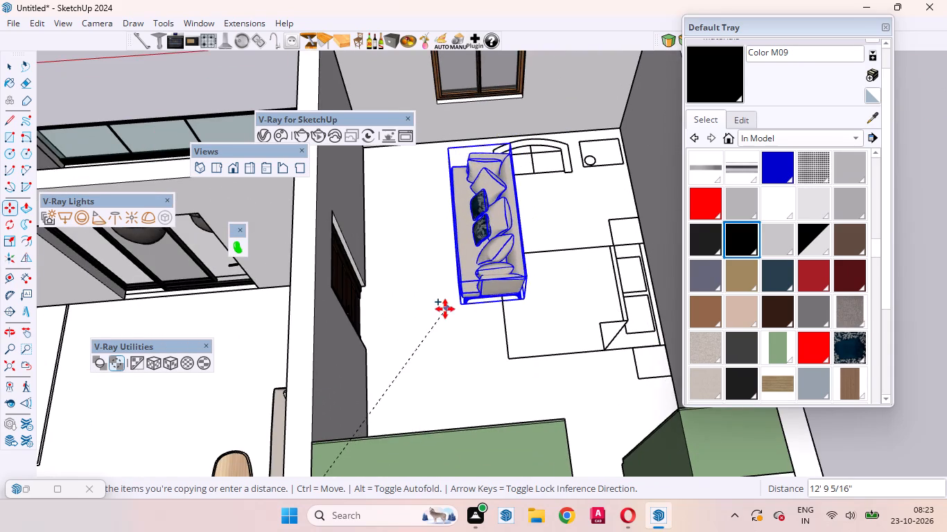
{"action": "left_click", "coordinate": [477, 308]}
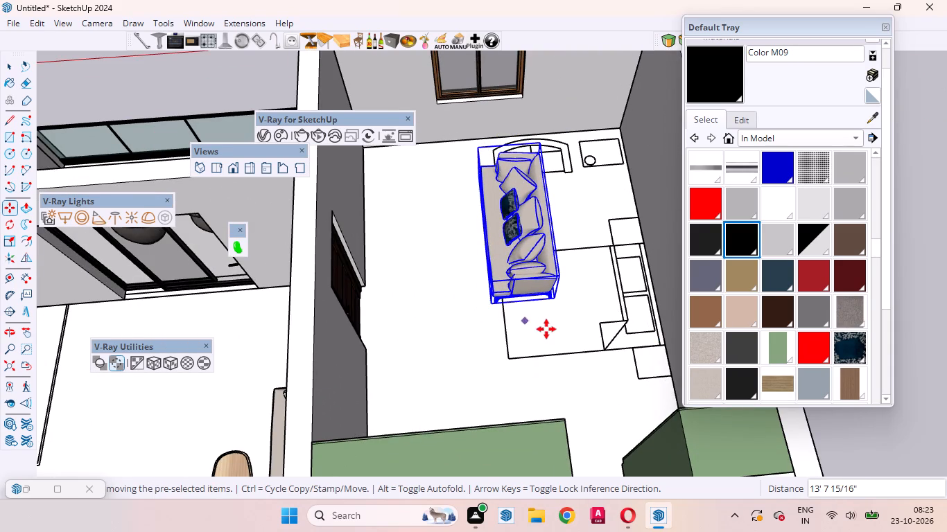
Rotate the copied sofa 90 degrees on the bedroom floor.
{"action": "scroll", "coordinate": [544, 330], "scroll_direction": "up", "scroll_amount": 5}
{"action": "middle_click_drag", "start_coordinate": [516, 371], "coordinate": [408, 327]}
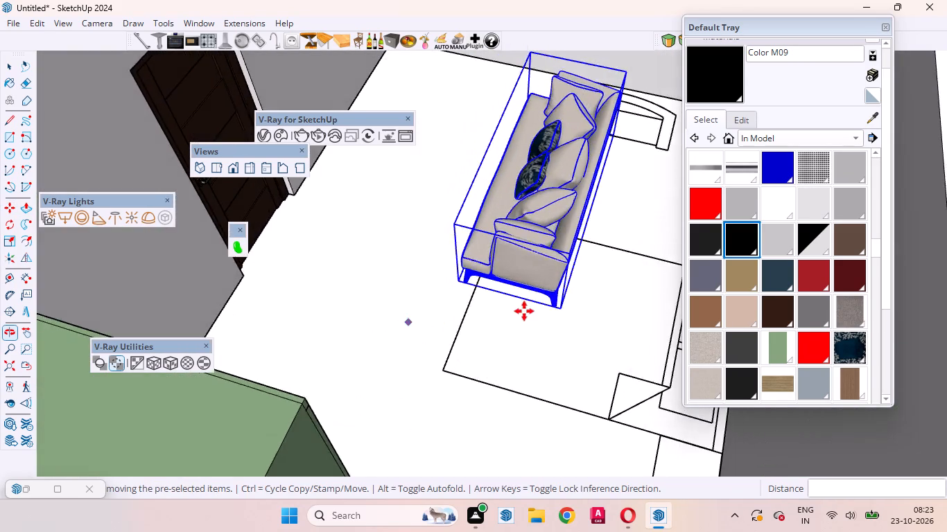
{"action": "scroll", "coordinate": [528, 314], "scroll_direction": "up", "scroll_amount": 8}
{"action": "key", "text": "q"}
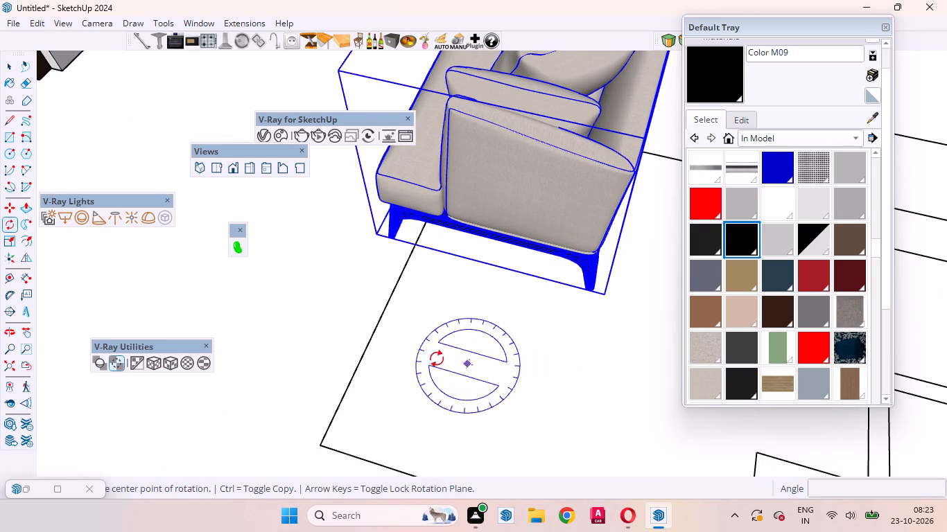
{"action": "left_click", "coordinate": [410, 353]}
{"action": "left_click", "coordinate": [530, 363]}
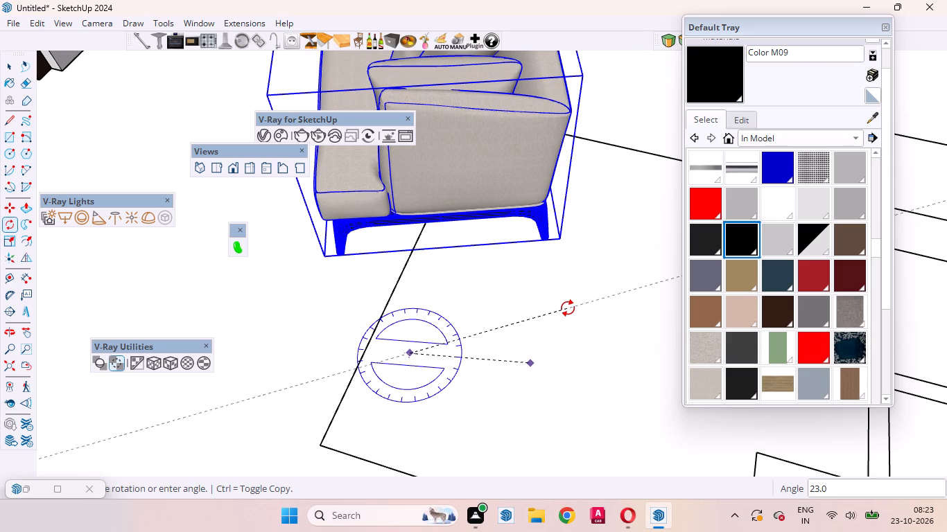
{"action": "type", "text": "90"}
{"action": "key", "text": "Return"}
{"action": "key", "text": "space"}
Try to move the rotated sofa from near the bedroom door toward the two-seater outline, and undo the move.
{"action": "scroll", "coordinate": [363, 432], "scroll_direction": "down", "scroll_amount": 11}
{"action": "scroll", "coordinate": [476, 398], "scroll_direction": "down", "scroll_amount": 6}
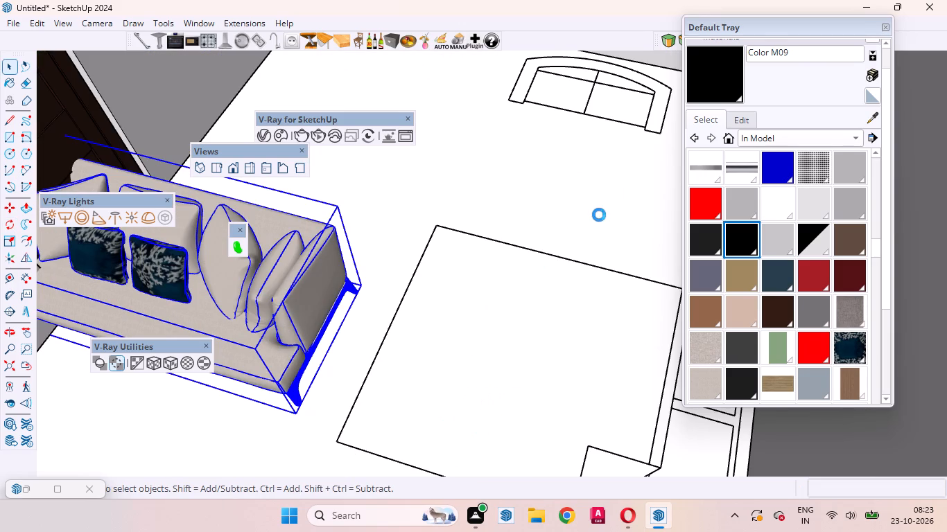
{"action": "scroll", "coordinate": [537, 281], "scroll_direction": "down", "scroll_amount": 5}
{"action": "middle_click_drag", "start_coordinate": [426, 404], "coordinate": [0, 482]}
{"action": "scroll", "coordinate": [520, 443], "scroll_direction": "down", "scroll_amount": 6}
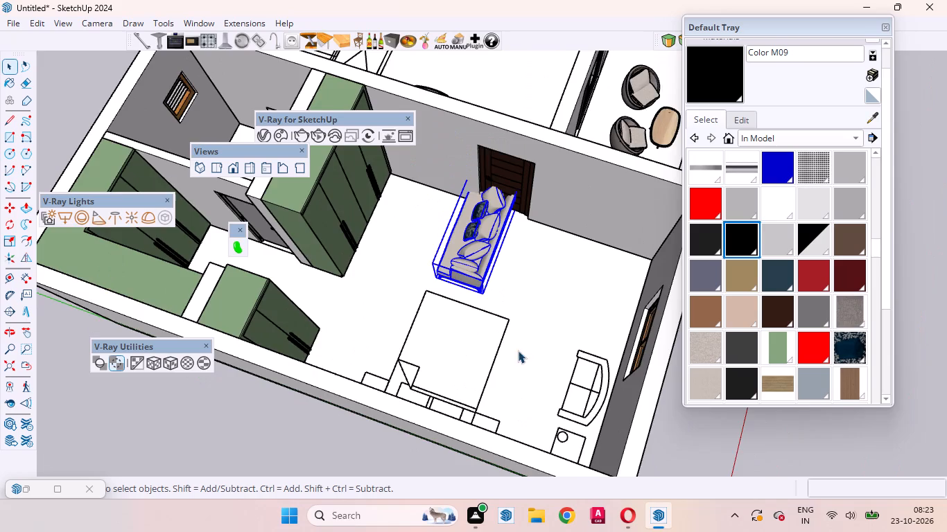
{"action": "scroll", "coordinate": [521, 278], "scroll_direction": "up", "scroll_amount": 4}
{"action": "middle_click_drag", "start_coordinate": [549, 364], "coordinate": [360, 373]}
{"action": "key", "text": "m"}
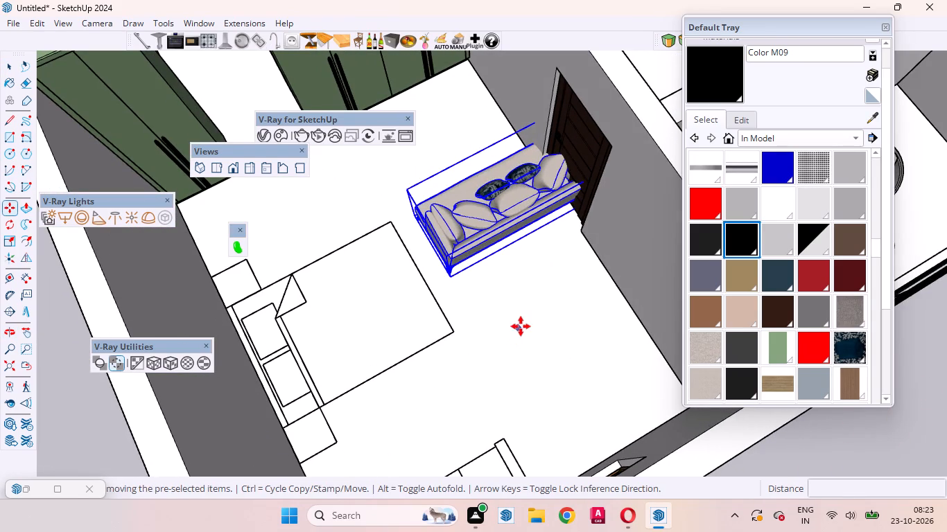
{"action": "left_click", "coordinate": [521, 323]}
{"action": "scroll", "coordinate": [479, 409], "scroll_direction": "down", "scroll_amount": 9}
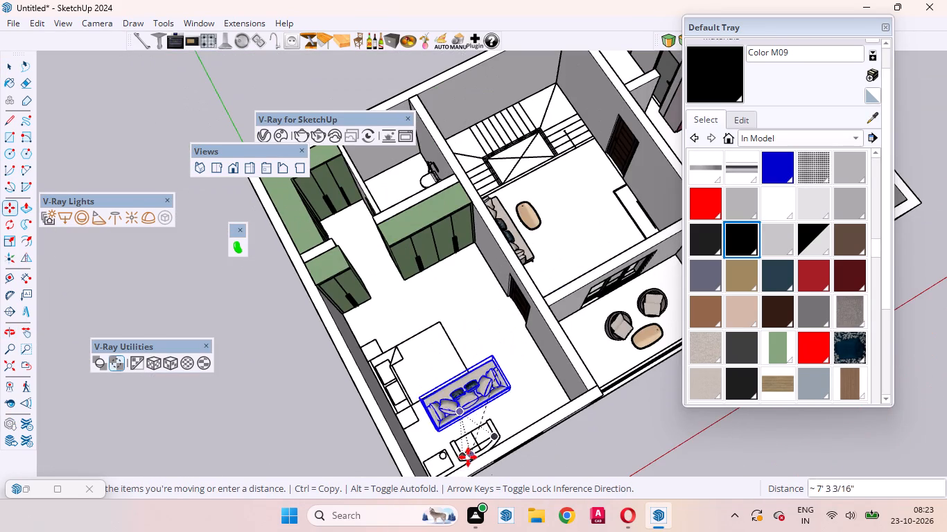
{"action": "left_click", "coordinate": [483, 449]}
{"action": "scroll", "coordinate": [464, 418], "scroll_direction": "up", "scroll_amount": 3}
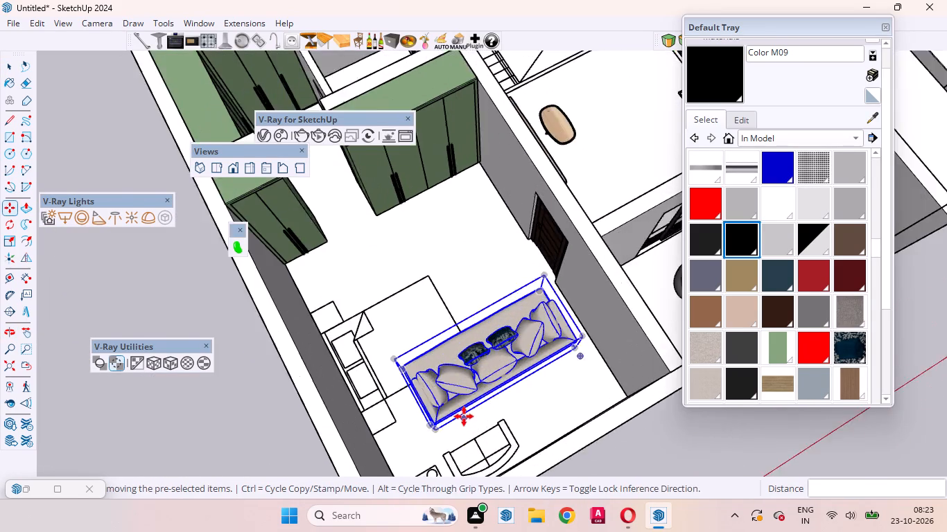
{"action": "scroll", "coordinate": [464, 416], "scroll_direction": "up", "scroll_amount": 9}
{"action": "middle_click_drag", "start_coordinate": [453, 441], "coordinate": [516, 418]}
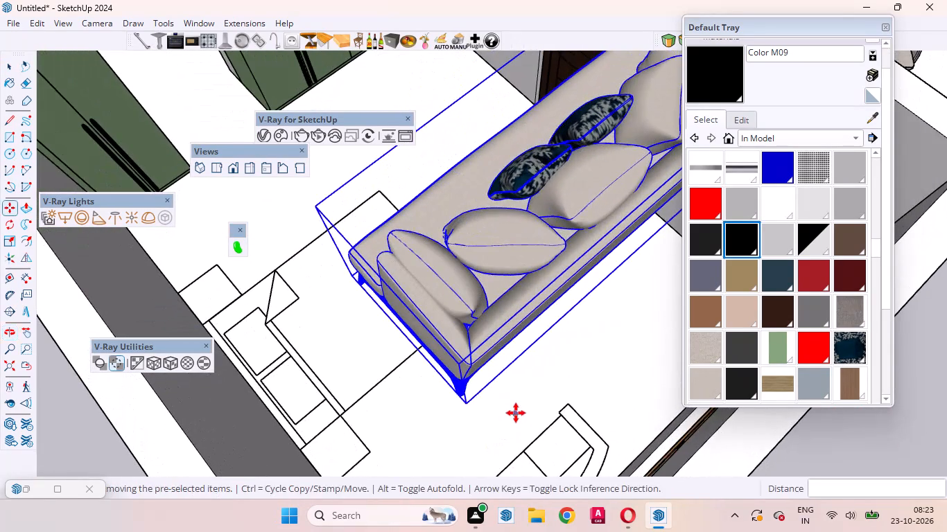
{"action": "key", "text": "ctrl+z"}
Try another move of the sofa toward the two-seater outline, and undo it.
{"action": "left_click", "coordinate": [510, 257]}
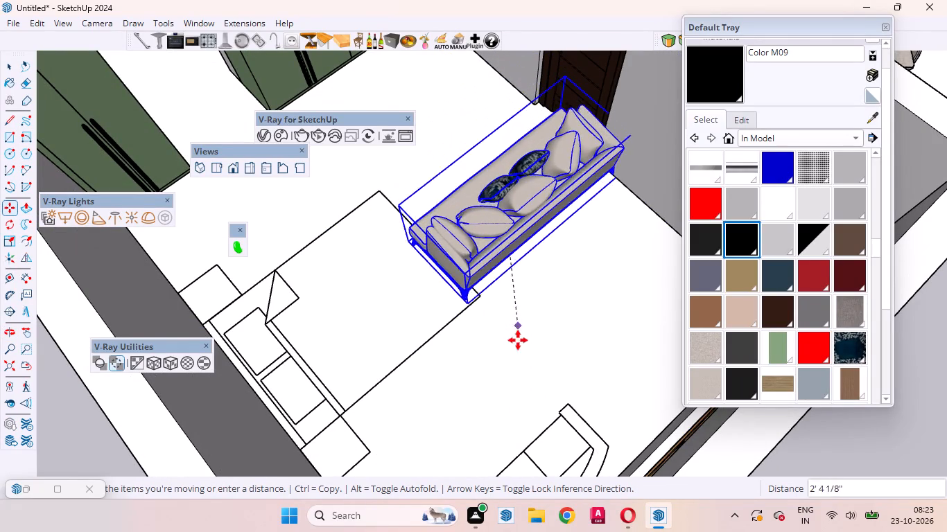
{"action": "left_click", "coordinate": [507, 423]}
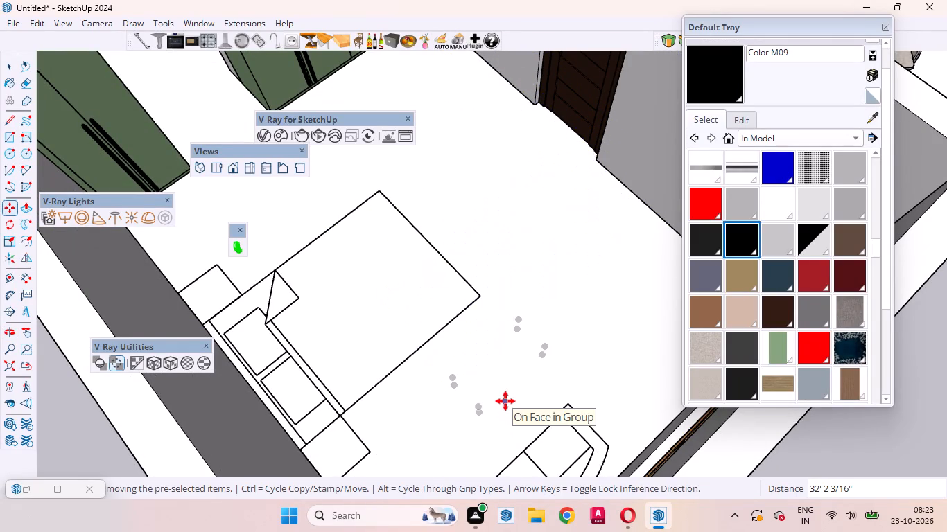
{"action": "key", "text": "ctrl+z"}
Move the sofa about 9' across the bedroom to the two-seater outline below the window.
{"action": "middle_click_drag", "start_coordinate": [464, 283], "coordinate": [465, 288]}
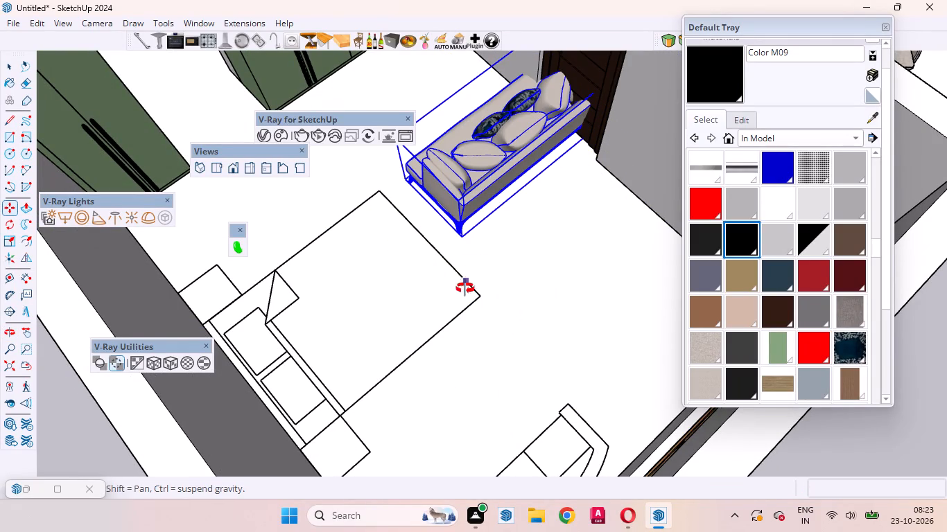
{"action": "middle_click_drag", "start_coordinate": [465, 288], "coordinate": [859, 342]}
{"action": "scroll", "coordinate": [364, 373], "scroll_direction": "down", "scroll_amount": 6}
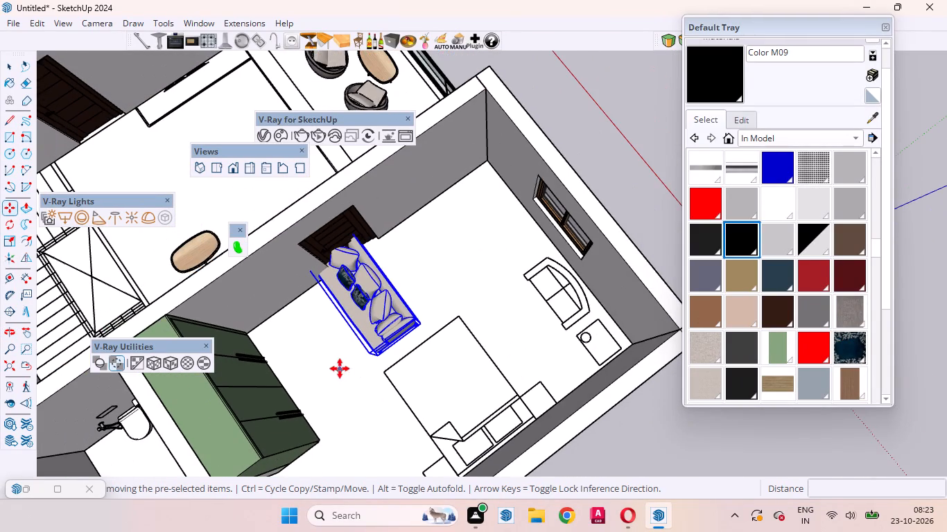
{"action": "left_click", "coordinate": [417, 346]}
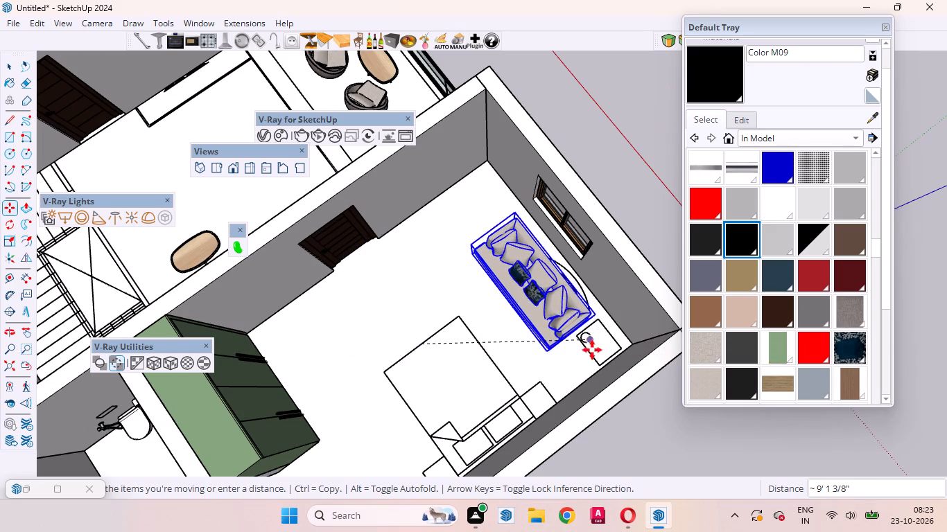
{"action": "left_click", "coordinate": [577, 369]}
{"action": "middle_click_drag", "start_coordinate": [499, 381], "coordinate": [844, 269]}
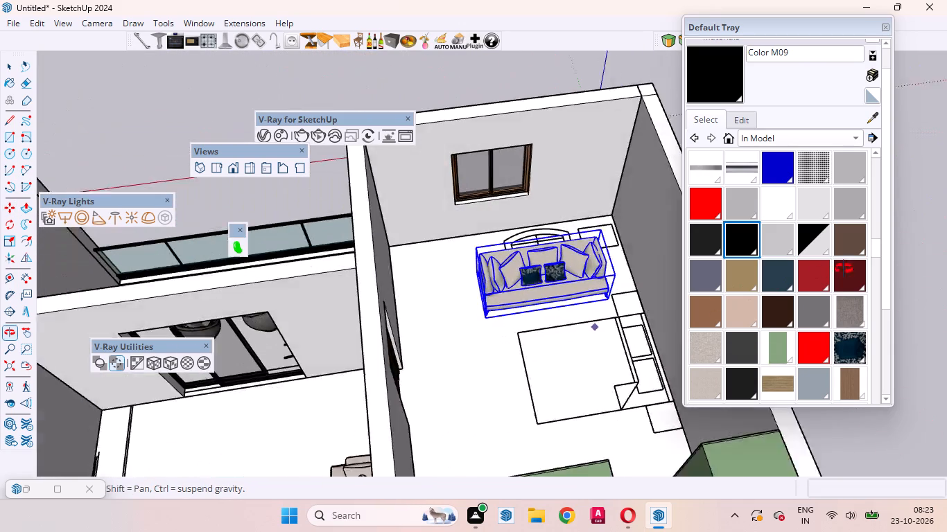
Move the copied sofa about 1' 10" back toward the window wall in the green-wardrobe bedroom.
{"action": "middle_click_drag", "start_coordinate": [844, 269], "coordinate": [845, 268]}
{"action": "scroll", "coordinate": [534, 318], "scroll_direction": "up", "scroll_amount": 9}
{"action": "left_click", "coordinate": [510, 337]}
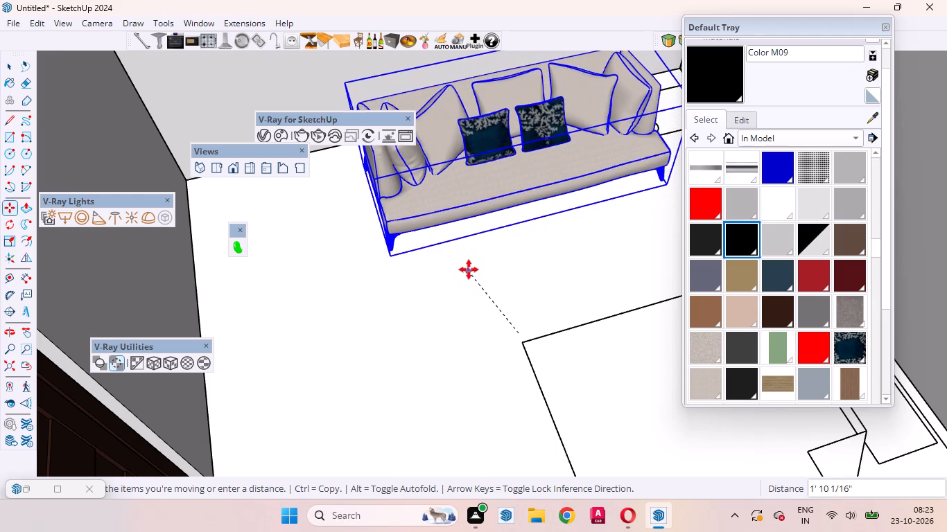
{"action": "left_click", "coordinate": [464, 265]}
Nudge the sofa about 5" closer to the window wall and deselect it.
{"action": "middle_click_drag", "start_coordinate": [485, 355], "coordinate": [681, 450]}
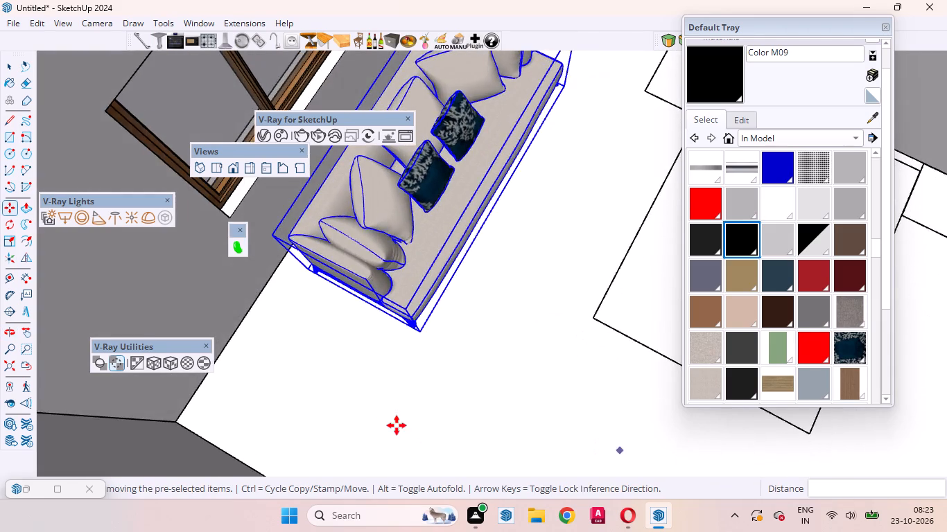
{"action": "scroll", "coordinate": [388, 422], "scroll_direction": "down", "scroll_amount": 5}
{"action": "scroll", "coordinate": [473, 386], "scroll_direction": "down", "scroll_amount": 5}
{"action": "middle_click_drag", "start_coordinate": [437, 416], "coordinate": [142, 315]}
{"action": "scroll", "coordinate": [430, 294], "scroll_direction": "up", "scroll_amount": 4}
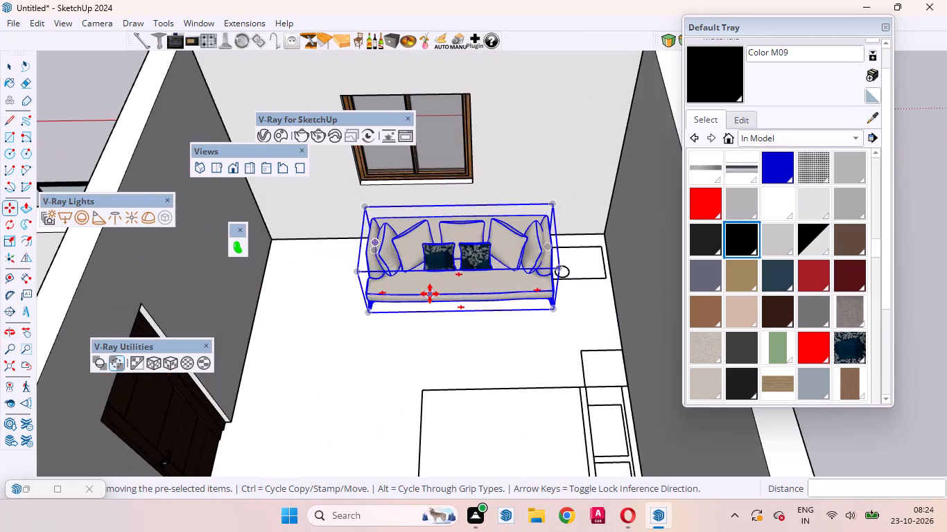
{"action": "scroll", "coordinate": [430, 294], "scroll_direction": "up", "scroll_amount": 6}
{"action": "middle_click_drag", "start_coordinate": [372, 307], "coordinate": [785, 353]}
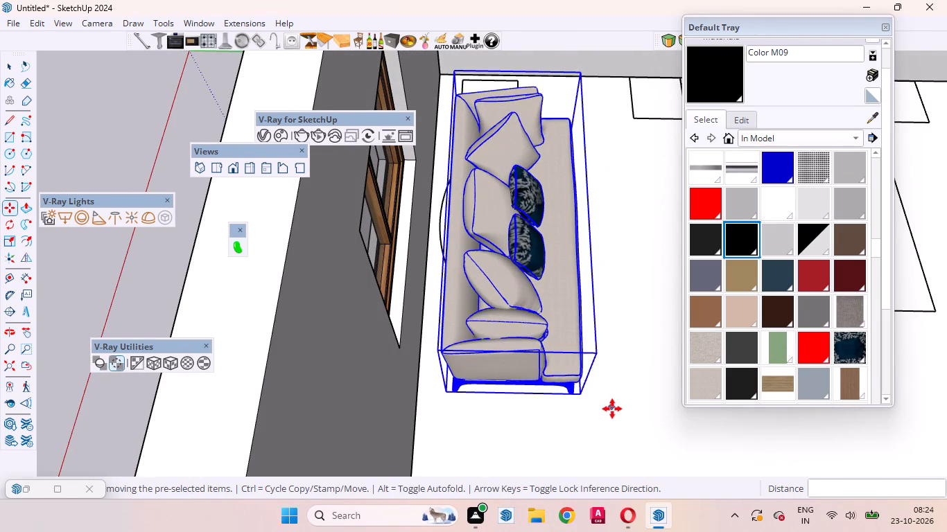
{"action": "left_click", "coordinate": [612, 409]}
{"action": "left_click", "coordinate": [593, 405]}
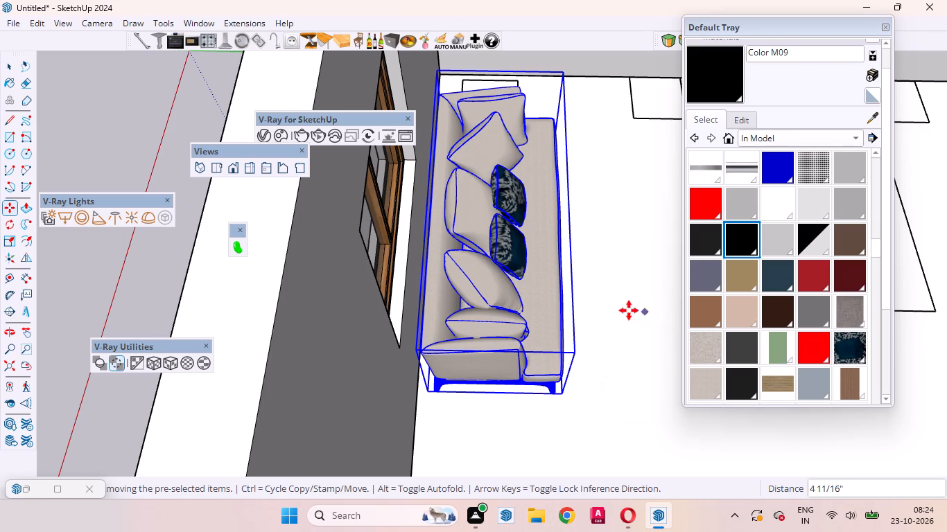
{"action": "key", "text": "space"}
{"action": "scroll", "coordinate": [426, 340], "scroll_direction": "down", "scroll_amount": 6}
{"action": "middle_click_drag", "start_coordinate": [489, 312], "coordinate": [82, 349]}
{"action": "scroll", "coordinate": [63, 348], "scroll_direction": "up", "scroll_amount": 1}
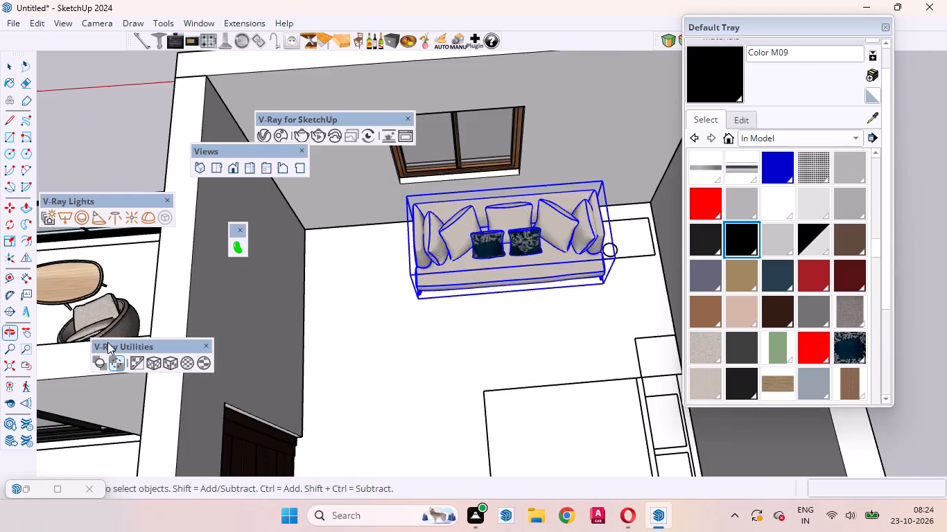
{"action": "scroll", "coordinate": [288, 323], "scroll_direction": "down", "scroll_amount": 12}
{"action": "left_click", "coordinate": [455, 297]}
Delete the side-table rectangle and its small circle from the floor outline beside the sofa.
{"action": "scroll", "coordinate": [343, 296], "scroll_direction": "up", "scroll_amount": 9}
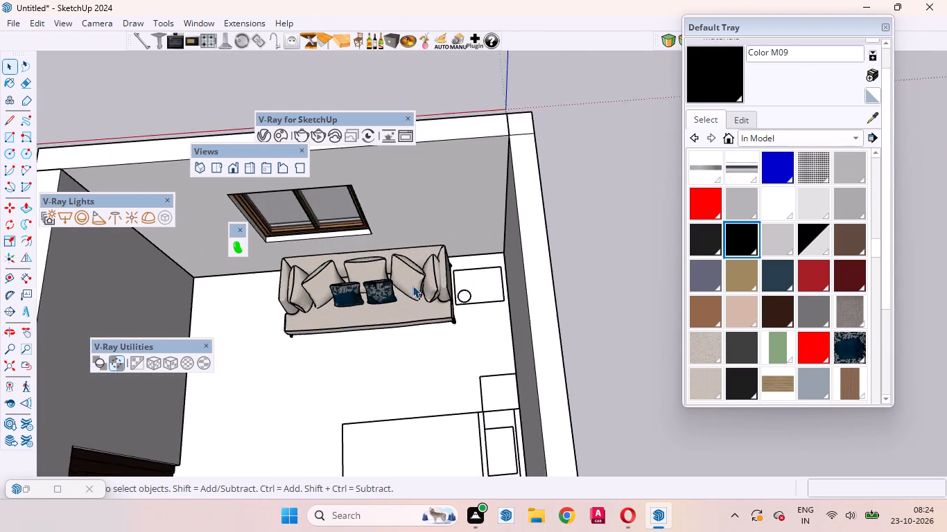
{"action": "scroll", "coordinate": [412, 285], "scroll_direction": "up", "scroll_amount": 5}
{"action": "left_click", "coordinate": [478, 249]}
{"action": "left_click", "coordinate": [478, 254]}
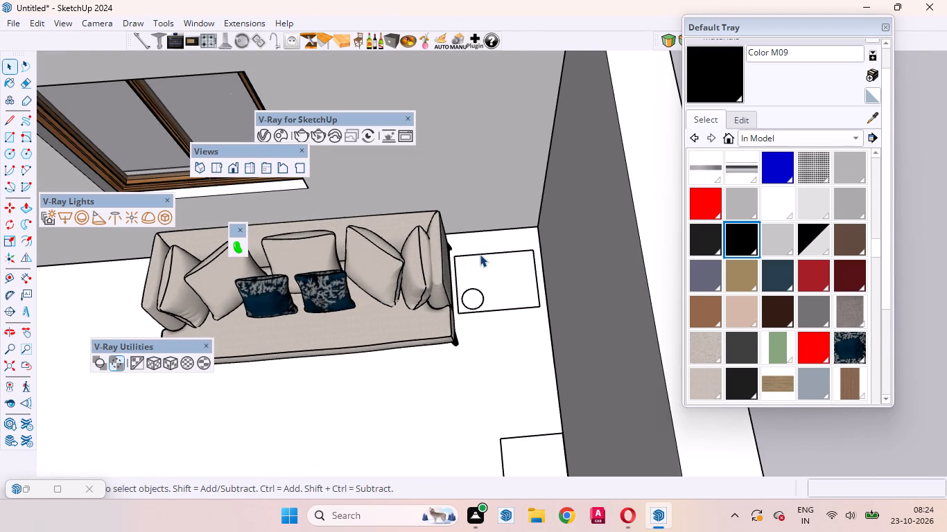
{"action": "triple_click", "coordinate": [480, 254]}
{"action": "left_click", "coordinate": [480, 254]}
{"action": "left_click", "coordinate": [480, 254]}
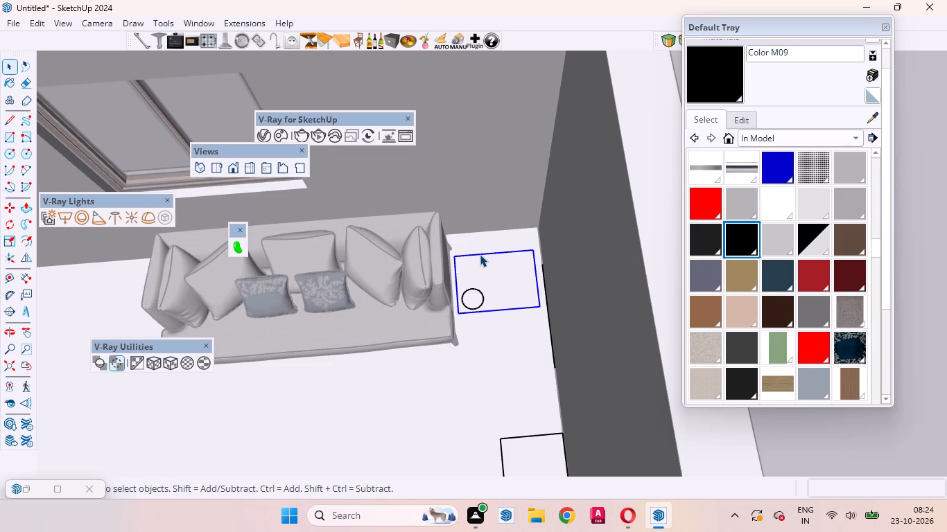
{"action": "key", "text": "Delete"}
{"action": "left_click", "coordinate": [483, 295]}
{"action": "key", "text": "Delete"}
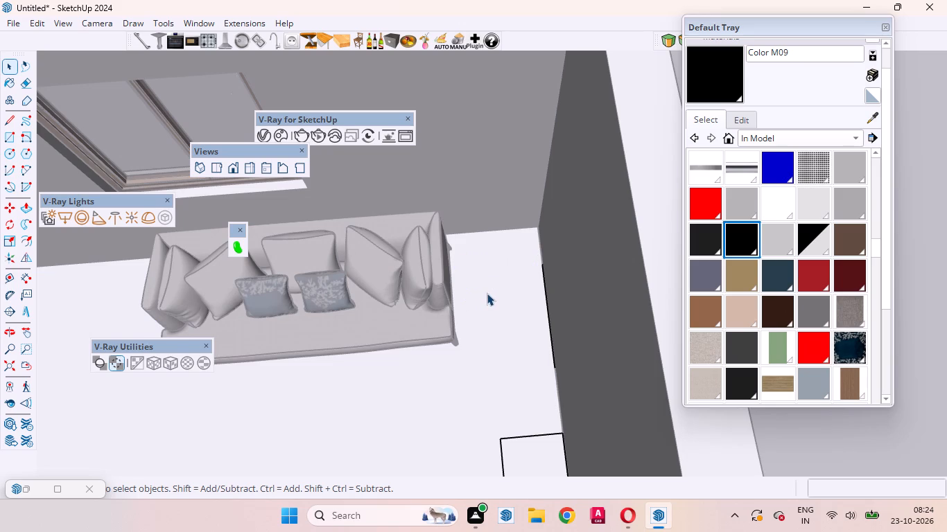
{"action": "scroll", "coordinate": [491, 291], "scroll_direction": "down", "scroll_amount": 14}
{"action": "left_click", "coordinate": [584, 282]}
Move the sofa about 1' 4" along the window wall toward the room's corner.
{"action": "middle_click_drag", "start_coordinate": [417, 323], "coordinate": [449, 272]}
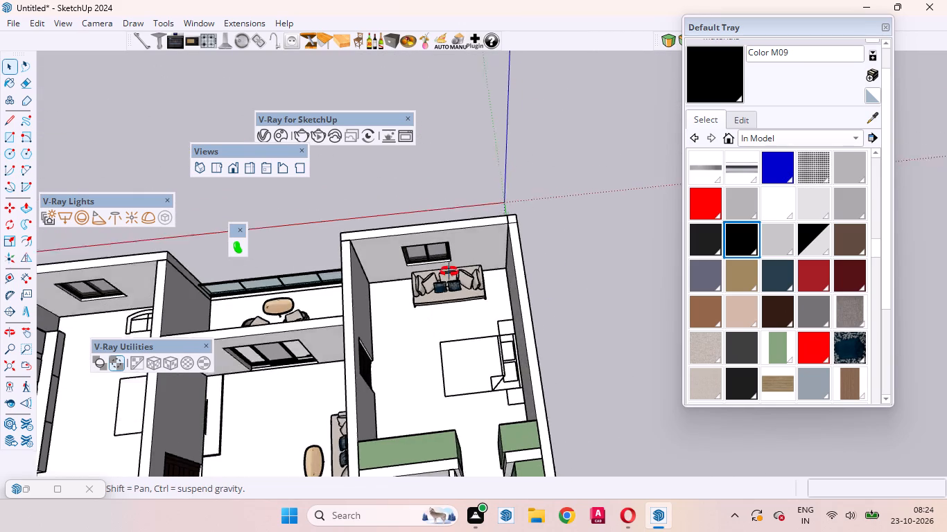
{"action": "middle_click_drag", "start_coordinate": [449, 272], "coordinate": [530, 163]}
{"action": "scroll", "coordinate": [489, 280], "scroll_direction": "up", "scroll_amount": 10}
{"action": "left_click", "coordinate": [437, 395]}
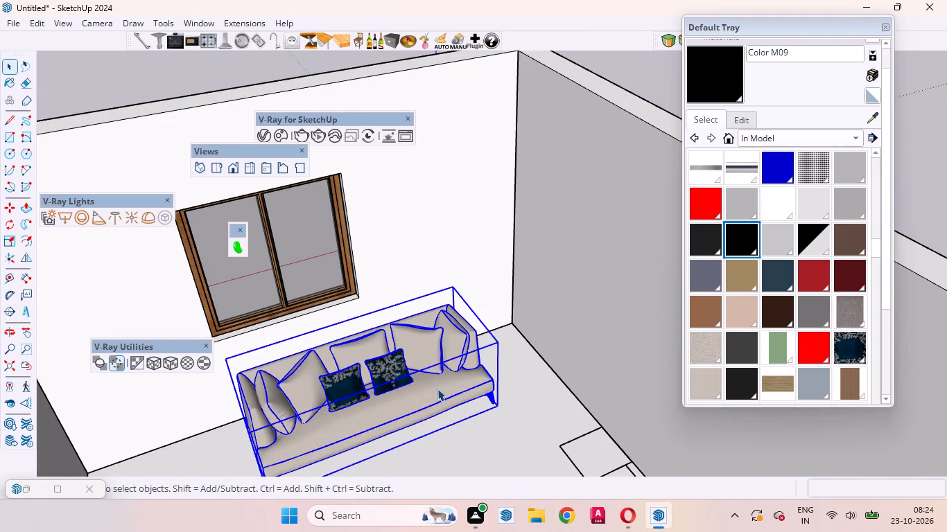
{"action": "key", "text": "m"}
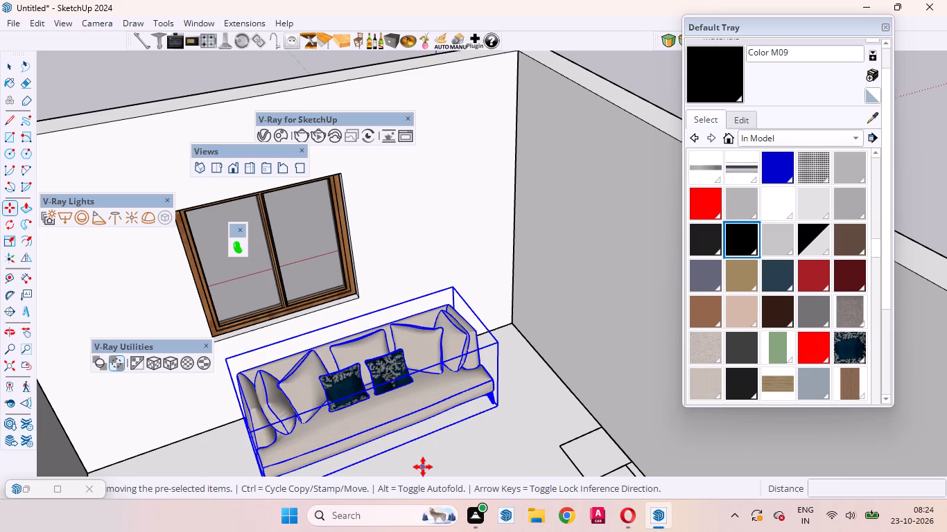
{"action": "left_click", "coordinate": [423, 466]}
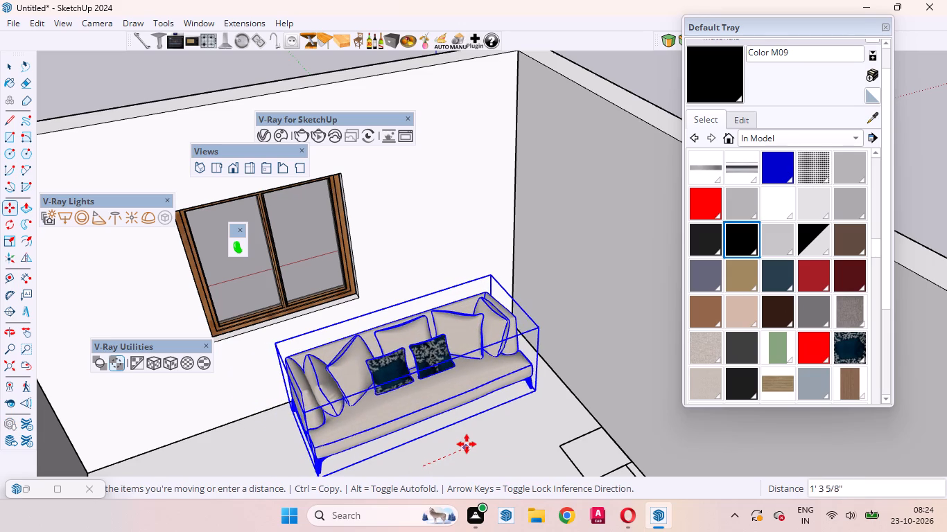
{"action": "left_click", "coordinate": [472, 441]}
{"action": "key", "text": "space"}
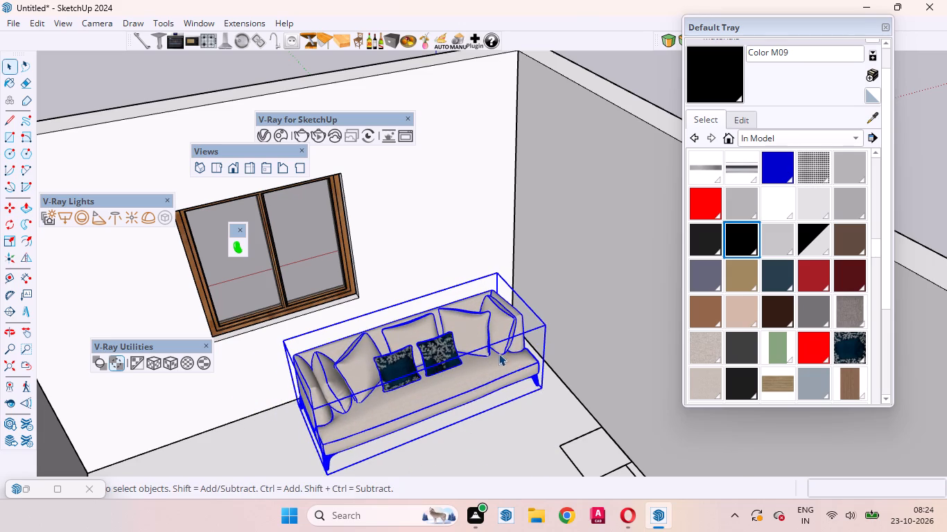
Copy the sofa about 30' across the floor plan to the seat outline below the TV-wall bedroom's window.
{"action": "scroll", "coordinate": [499, 352], "scroll_direction": "down", "scroll_amount": 16}
{"action": "middle_click_drag", "start_coordinate": [568, 340], "coordinate": [333, 526]}
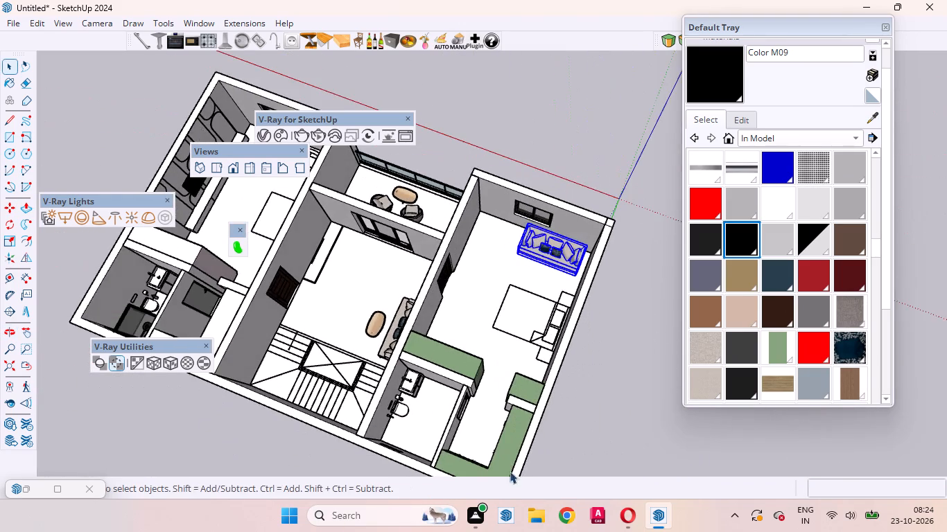
{"action": "scroll", "coordinate": [535, 475], "scroll_direction": "down", "scroll_amount": 5}
{"action": "scroll", "coordinate": [569, 400], "scroll_direction": "down", "scroll_amount": 4}
{"action": "middle_click_drag", "start_coordinate": [483, 400], "coordinate": [618, 370]}
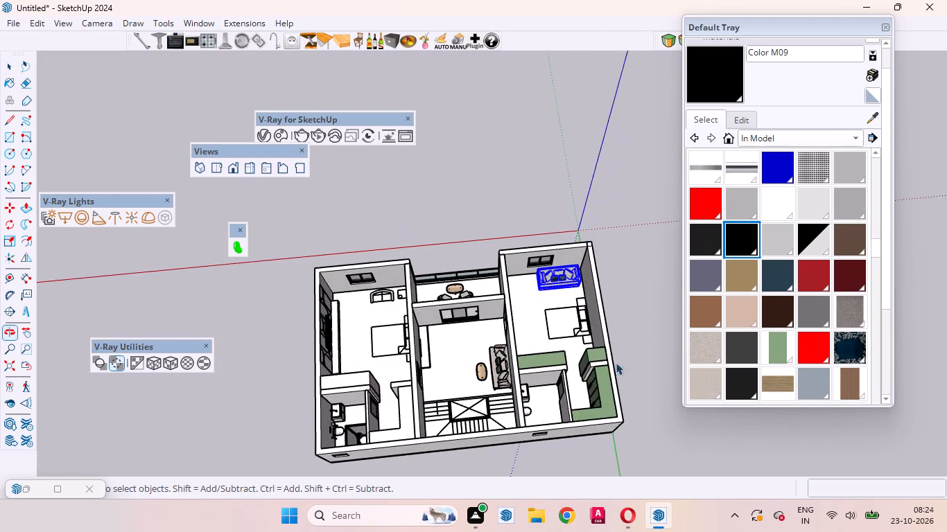
{"action": "scroll", "coordinate": [554, 268], "scroll_direction": "up", "scroll_amount": 14}
{"action": "key", "text": "m"}
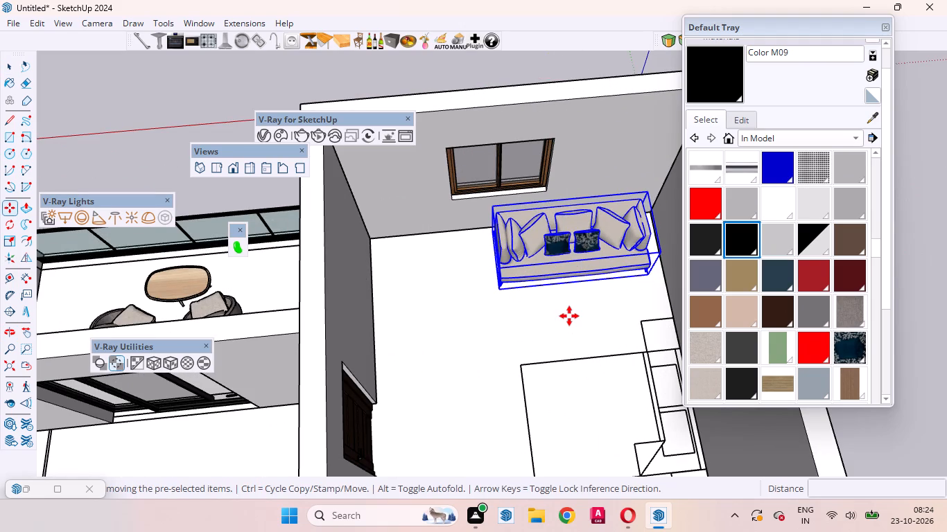
{"action": "left_click", "coordinate": [578, 314]}
{"action": "scroll", "coordinate": [648, 348], "scroll_direction": "down", "scroll_amount": 13}
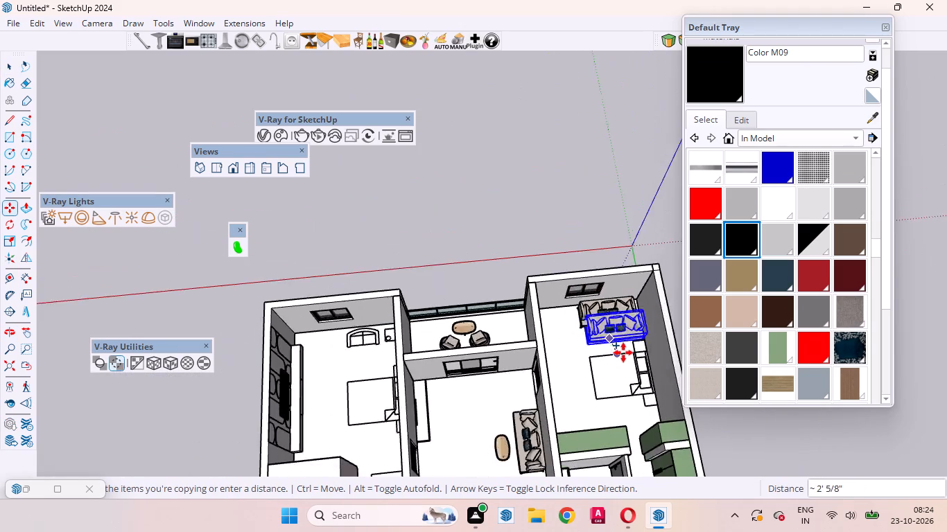
{"action": "scroll", "coordinate": [623, 353], "scroll_direction": "down", "scroll_amount": 3}
{"action": "scroll", "coordinate": [436, 360], "scroll_direction": "up", "scroll_amount": 13}
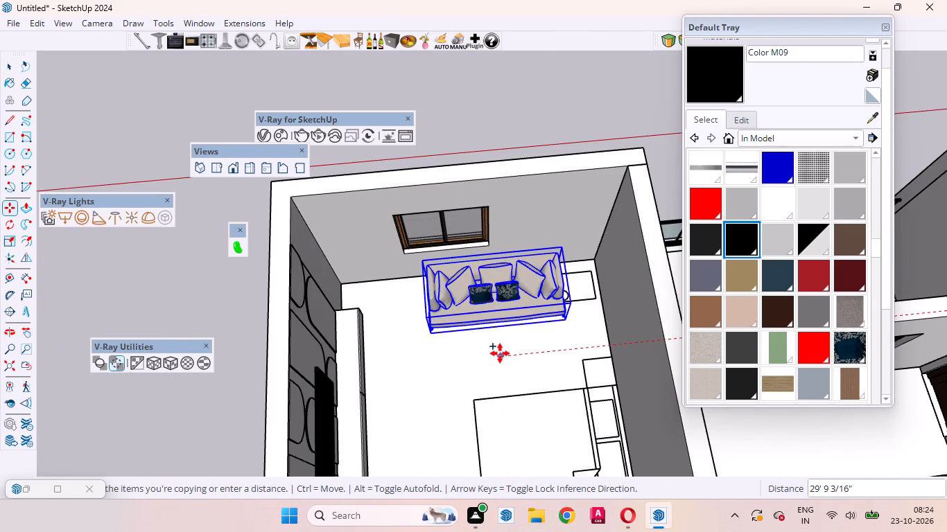
{"action": "left_click", "coordinate": [488, 351]}
{"action": "key", "text": "space"}
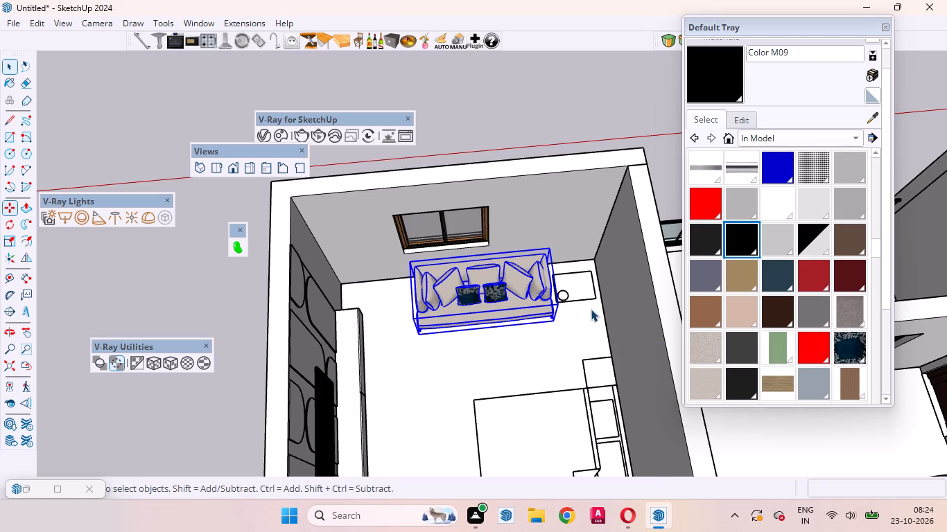
Delete the side-table rectangle and its small circle beside the copied sofa in the TV-wall bedroom.
{"action": "scroll", "coordinate": [577, 296], "scroll_direction": "up", "scroll_amount": 9}
{"action": "left_click", "coordinate": [580, 307]}
{"action": "triple_click", "coordinate": [581, 307]}
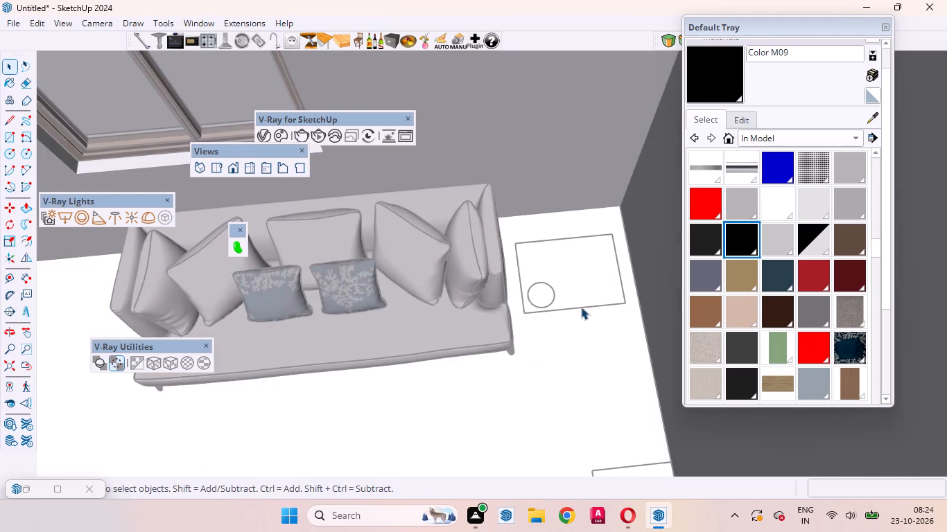
{"action": "left_click", "coordinate": [581, 307]}
{"action": "key", "text": "Delete"}
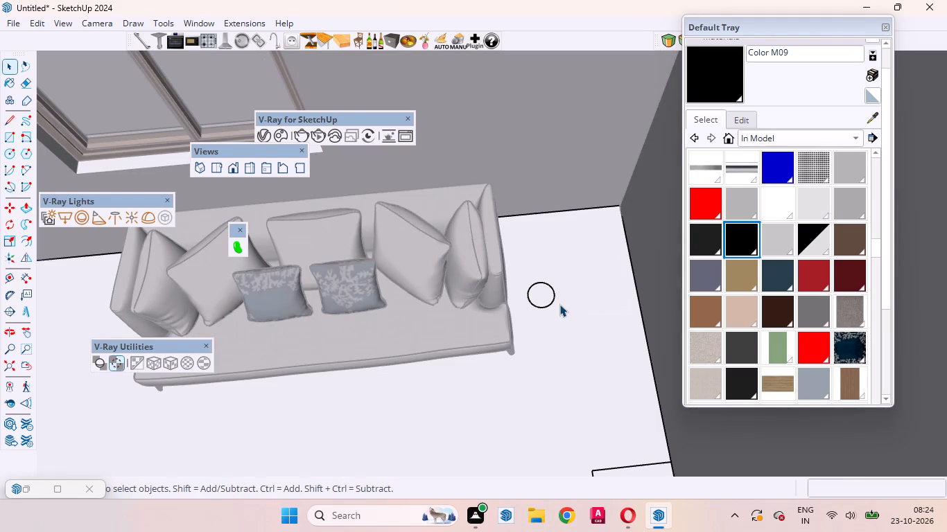
{"action": "left_click", "coordinate": [553, 303]}
{"action": "key", "text": "Delete"}
{"action": "scroll", "coordinate": [555, 305], "scroll_direction": "down", "scroll_amount": 10}
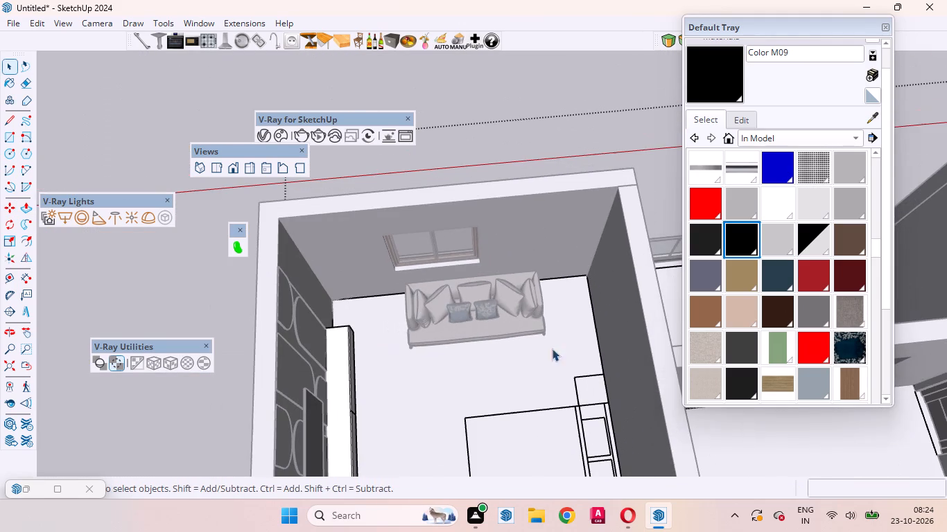
{"action": "left_click", "coordinate": [562, 116]}
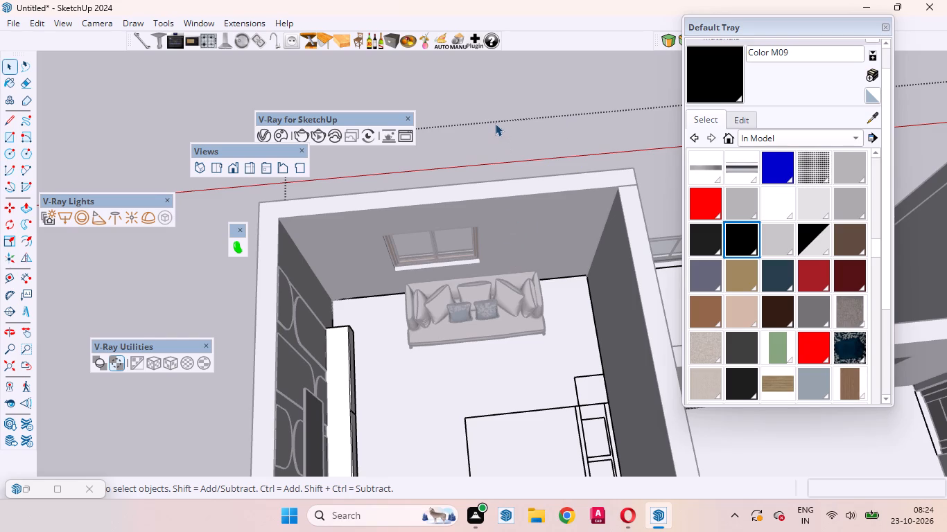
{"action": "double_click", "coordinate": [495, 123]}
Move the TV-wall bedroom's sofa about 1' 8" along the window wall toward the corner and deselect it.
{"action": "left_click", "coordinate": [510, 326]}
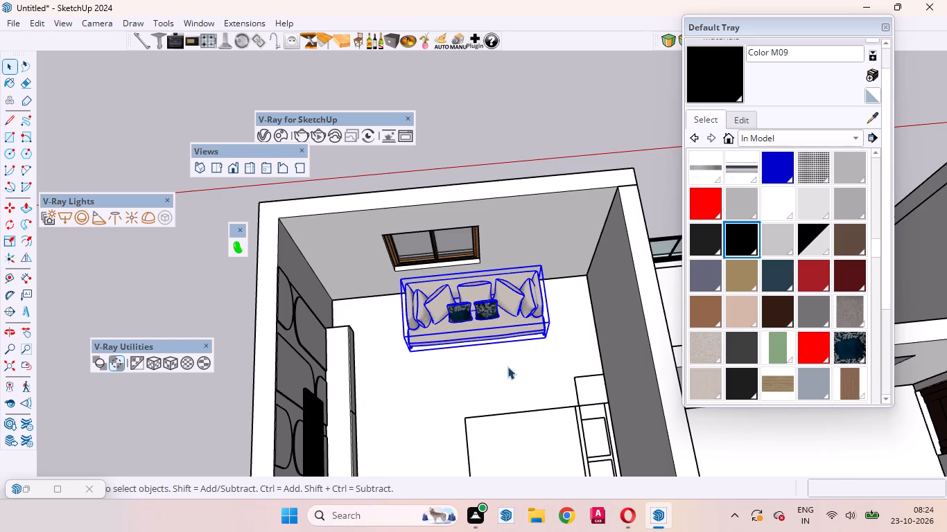
{"action": "key", "text": "m"}
{"action": "left_click", "coordinate": [492, 383]}
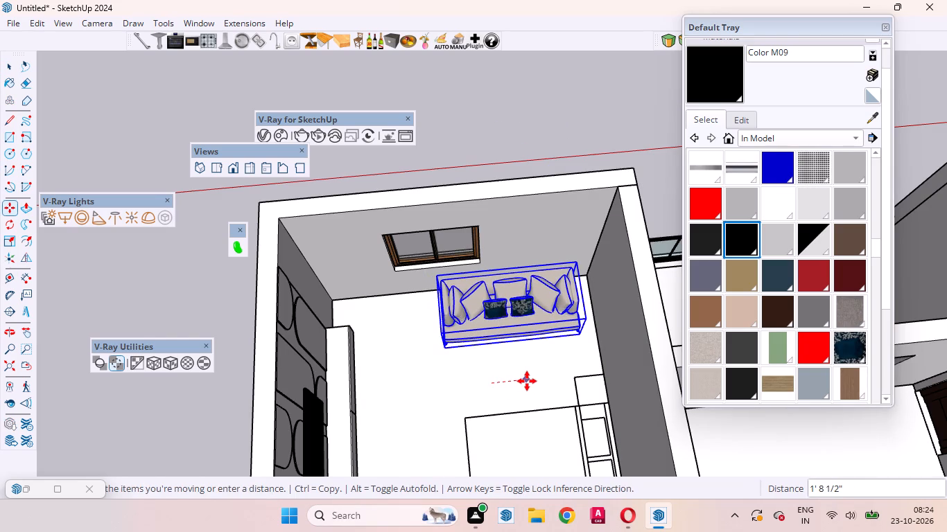
{"action": "left_click", "coordinate": [527, 381]}
{"action": "key", "text": "space"}
{"action": "left_click", "coordinate": [514, 125]}
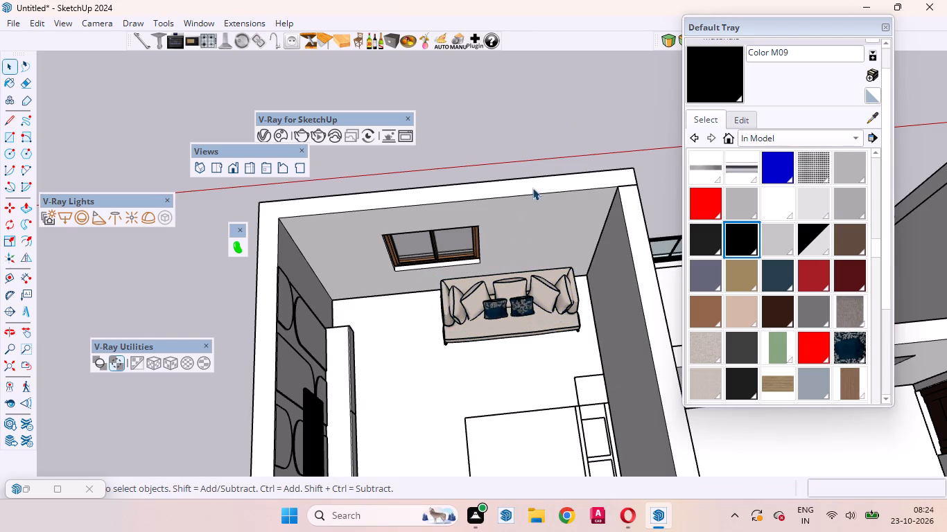
Examine the TV-wall bedroom from several sides, including the sofa, wardrobe, arched wall panelling, television and drawer console.
{"action": "scroll", "coordinate": [423, 281], "scroll_direction": "down", "scroll_amount": 5}
{"action": "middle_click_drag", "start_coordinate": [492, 391], "coordinate": [616, 255]}
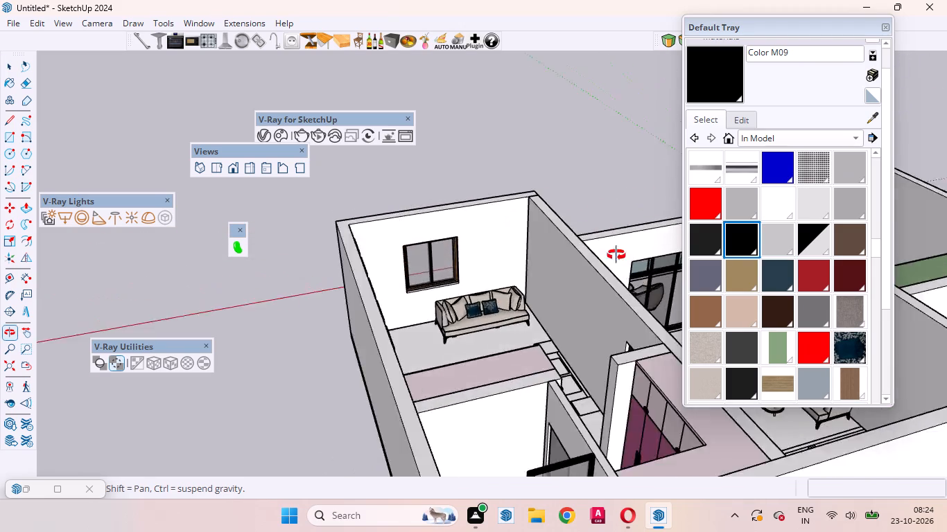
{"action": "middle_click_drag", "start_coordinate": [616, 255], "coordinate": [686, 347]}
{"action": "scroll", "coordinate": [380, 416], "scroll_direction": "down", "scroll_amount": 5}
{"action": "scroll", "coordinate": [563, 369], "scroll_direction": "up", "scroll_amount": 9}
{"action": "middle_click_drag", "start_coordinate": [506, 408], "coordinate": [388, 429]}
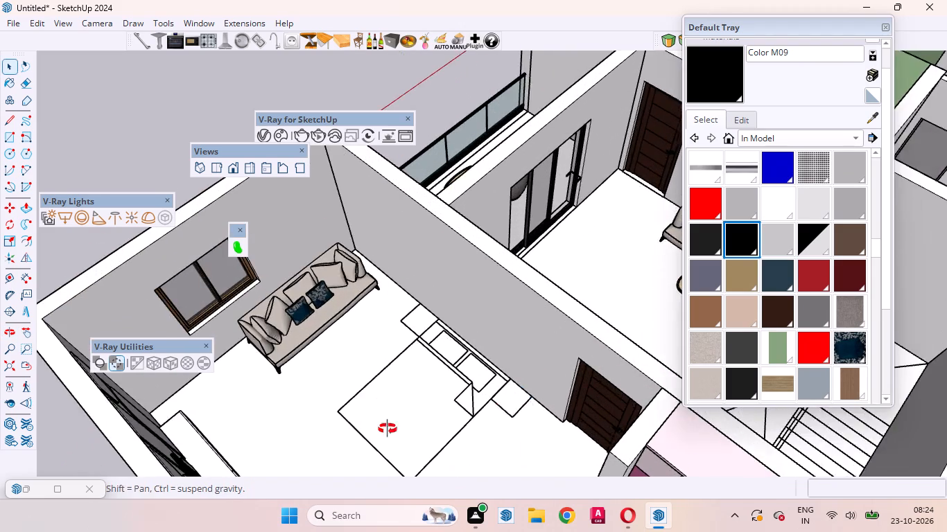
{"action": "middle_click_drag", "start_coordinate": [388, 429], "coordinate": [126, 406]}
{"action": "scroll", "coordinate": [663, 378], "scroll_direction": "down", "scroll_amount": 11}
{"action": "middle_click_drag", "start_coordinate": [585, 383], "coordinate": [360, 364]}
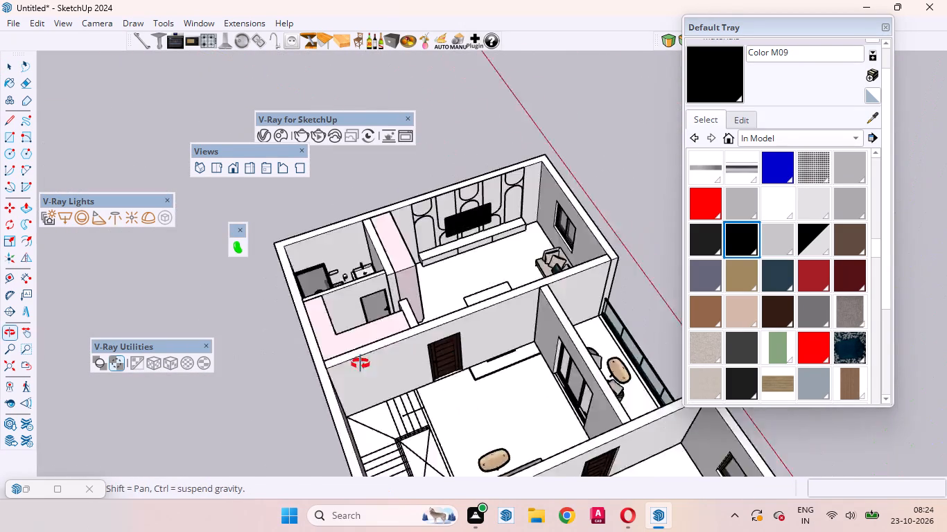
{"action": "middle_click_drag", "start_coordinate": [360, 364], "coordinate": [346, 357]}
{"action": "scroll", "coordinate": [469, 249], "scroll_direction": "up", "scroll_amount": 11}
{"action": "middle_click_drag", "start_coordinate": [502, 254], "coordinate": [460, 192]}
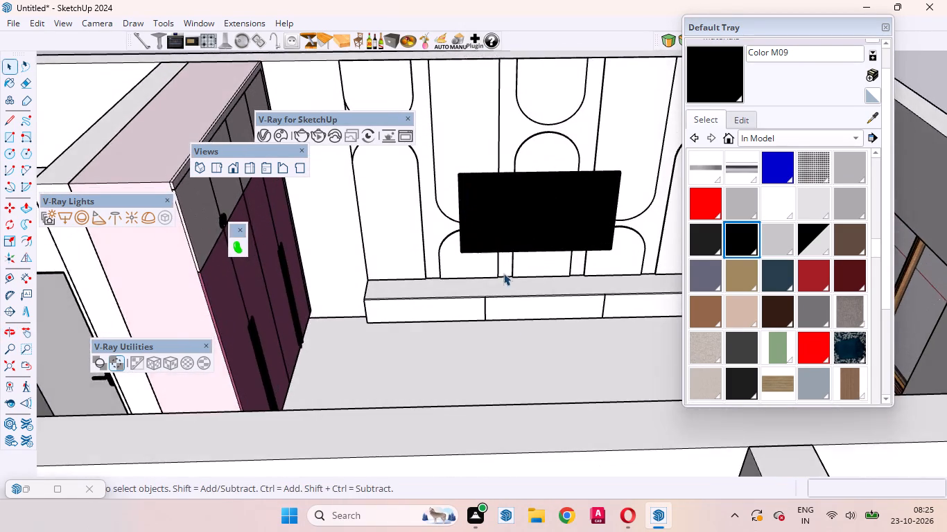
{"action": "scroll", "coordinate": [506, 287], "scroll_direction": "down", "scroll_amount": 7}
{"action": "scroll", "coordinate": [551, 210], "scroll_direction": "up", "scroll_amount": 10}
{"action": "middle_click_drag", "start_coordinate": [478, 330], "coordinate": [416, 241]}
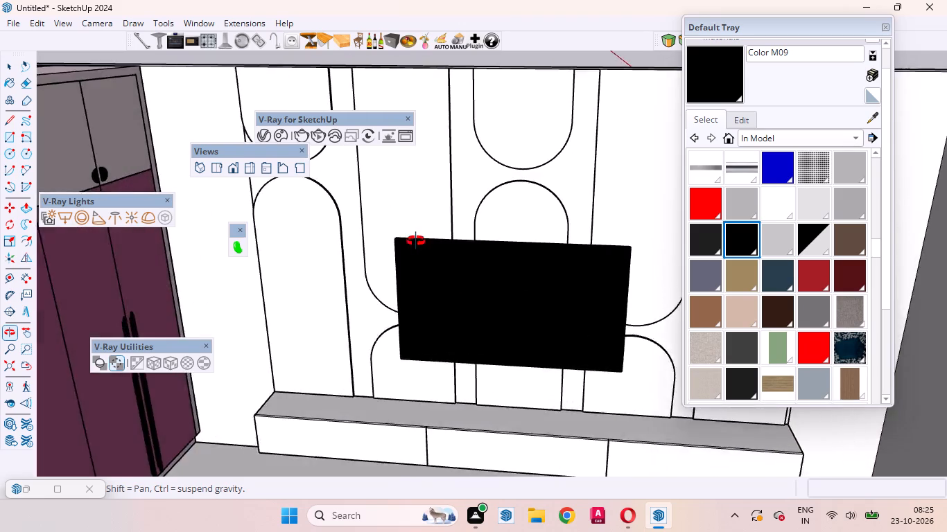
{"action": "middle_click_drag", "start_coordinate": [416, 241], "coordinate": [498, 376]}
{"action": "scroll", "coordinate": [485, 402], "scroll_direction": "down", "scroll_amount": 11}
{"action": "scroll", "coordinate": [523, 378], "scroll_direction": "up", "scroll_amount": 6}
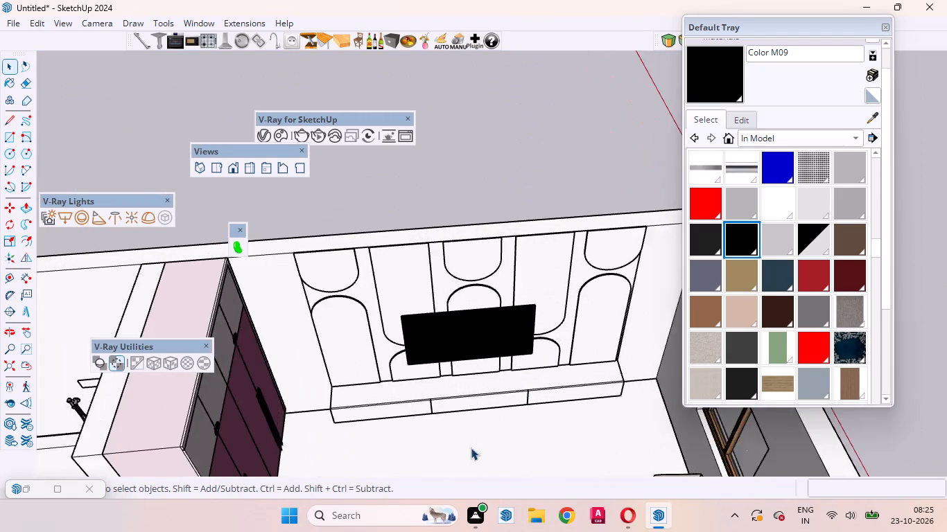
{"action": "middle_click_drag", "start_coordinate": [464, 441], "coordinate": [405, 375]}
{"action": "scroll", "coordinate": [399, 434], "scroll_direction": "up", "scroll_amount": 20}
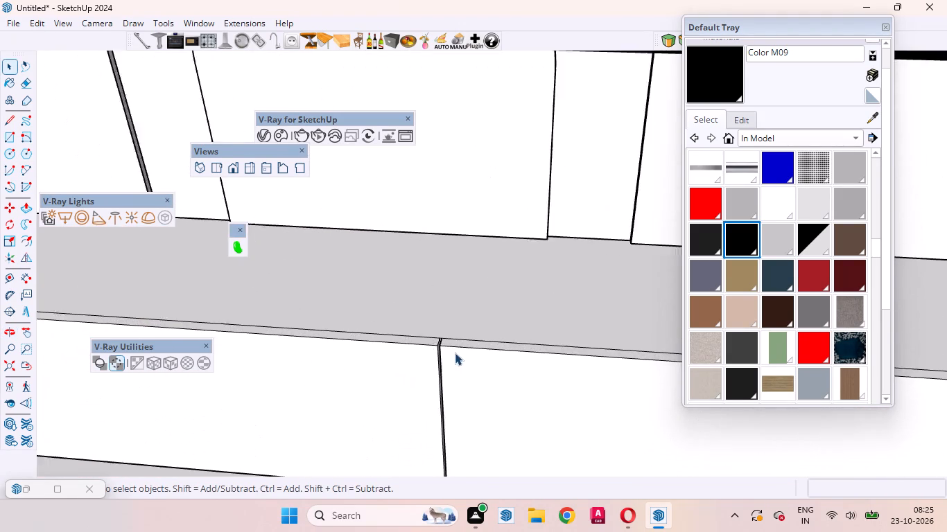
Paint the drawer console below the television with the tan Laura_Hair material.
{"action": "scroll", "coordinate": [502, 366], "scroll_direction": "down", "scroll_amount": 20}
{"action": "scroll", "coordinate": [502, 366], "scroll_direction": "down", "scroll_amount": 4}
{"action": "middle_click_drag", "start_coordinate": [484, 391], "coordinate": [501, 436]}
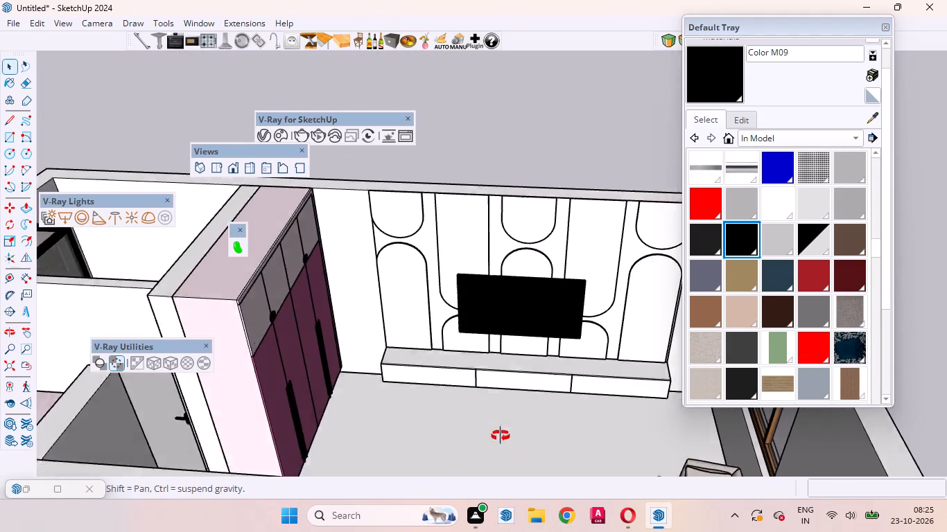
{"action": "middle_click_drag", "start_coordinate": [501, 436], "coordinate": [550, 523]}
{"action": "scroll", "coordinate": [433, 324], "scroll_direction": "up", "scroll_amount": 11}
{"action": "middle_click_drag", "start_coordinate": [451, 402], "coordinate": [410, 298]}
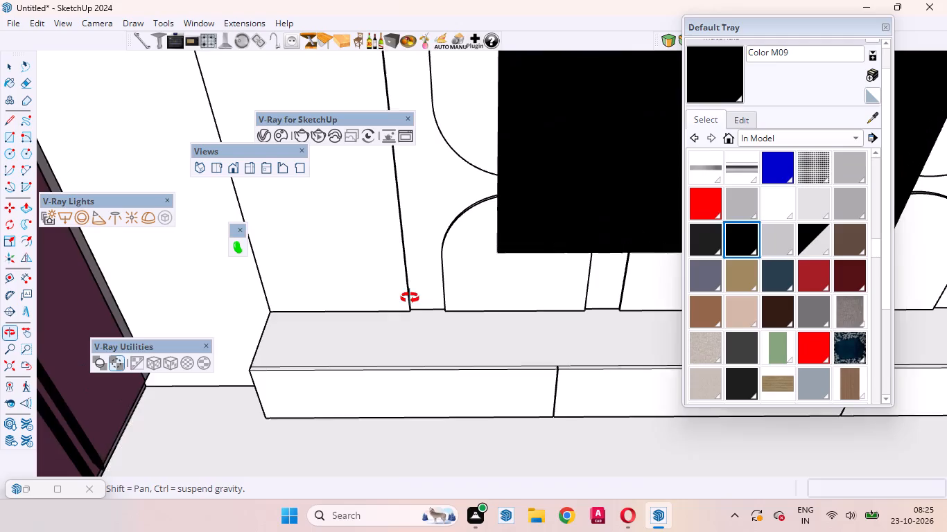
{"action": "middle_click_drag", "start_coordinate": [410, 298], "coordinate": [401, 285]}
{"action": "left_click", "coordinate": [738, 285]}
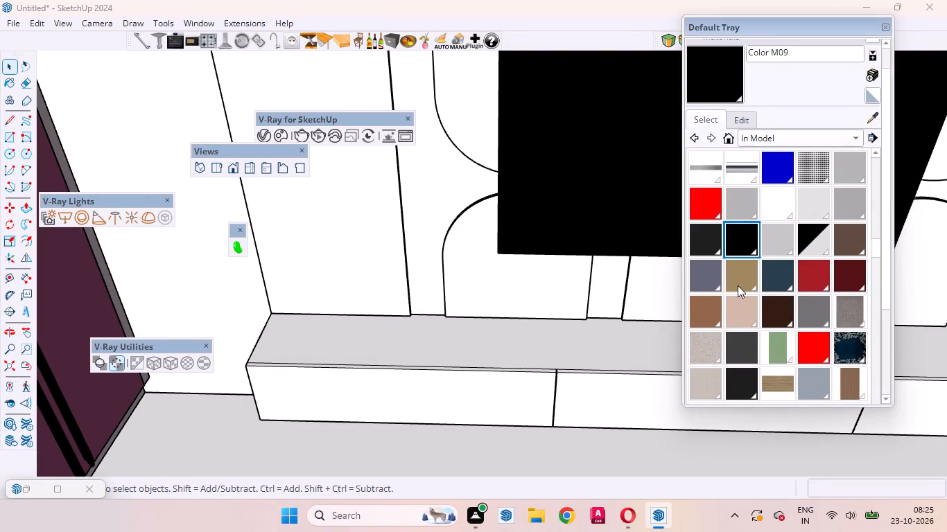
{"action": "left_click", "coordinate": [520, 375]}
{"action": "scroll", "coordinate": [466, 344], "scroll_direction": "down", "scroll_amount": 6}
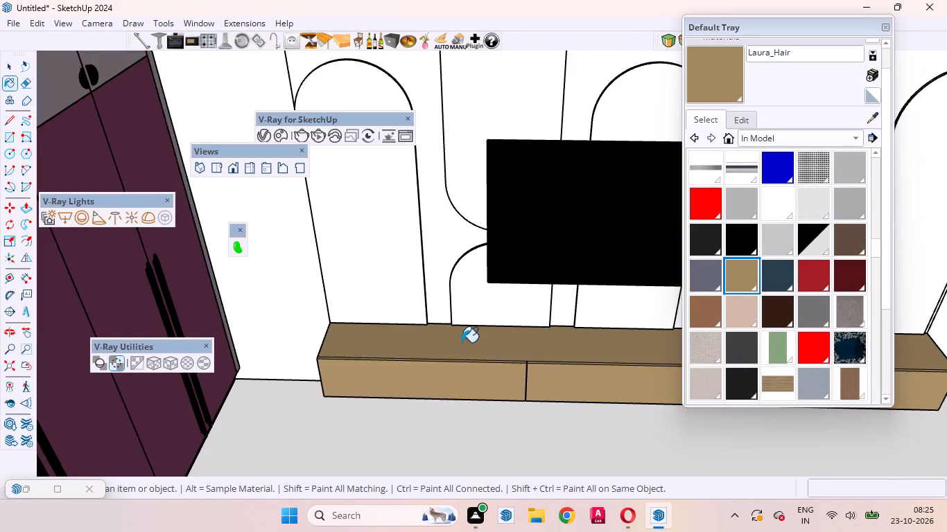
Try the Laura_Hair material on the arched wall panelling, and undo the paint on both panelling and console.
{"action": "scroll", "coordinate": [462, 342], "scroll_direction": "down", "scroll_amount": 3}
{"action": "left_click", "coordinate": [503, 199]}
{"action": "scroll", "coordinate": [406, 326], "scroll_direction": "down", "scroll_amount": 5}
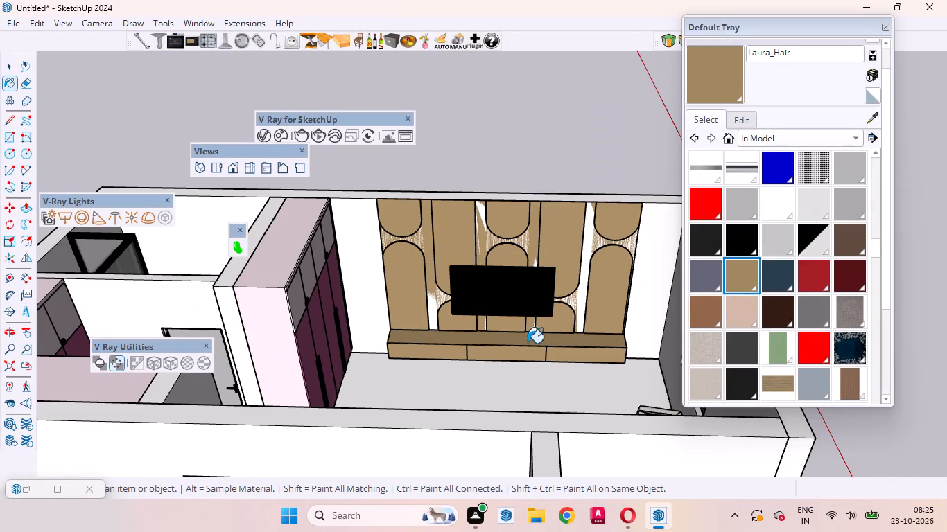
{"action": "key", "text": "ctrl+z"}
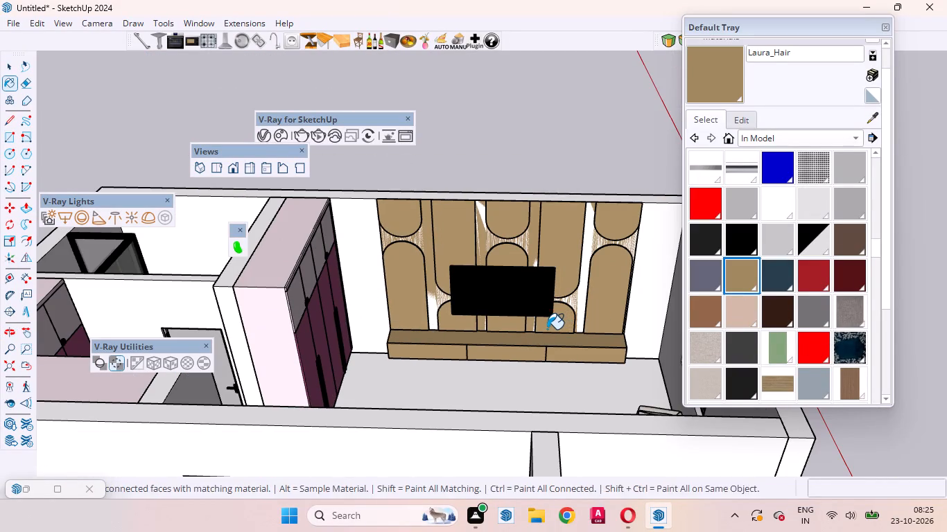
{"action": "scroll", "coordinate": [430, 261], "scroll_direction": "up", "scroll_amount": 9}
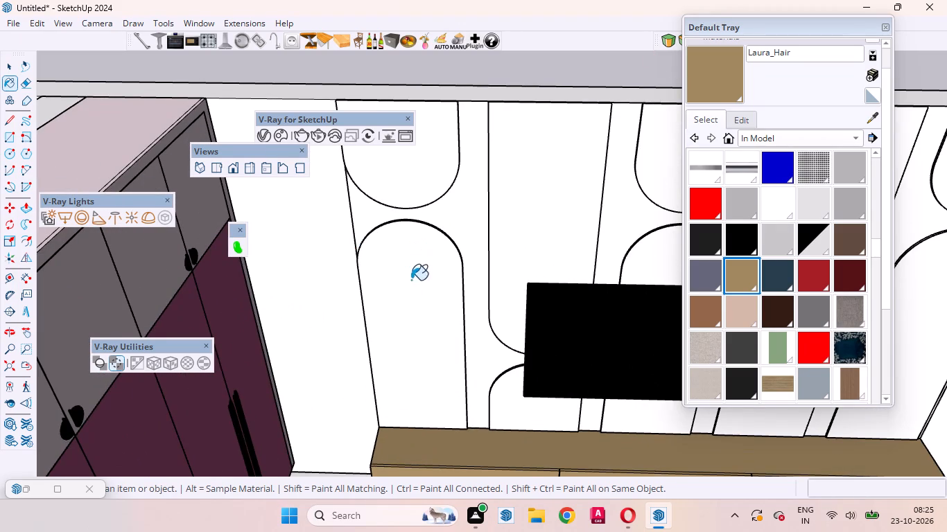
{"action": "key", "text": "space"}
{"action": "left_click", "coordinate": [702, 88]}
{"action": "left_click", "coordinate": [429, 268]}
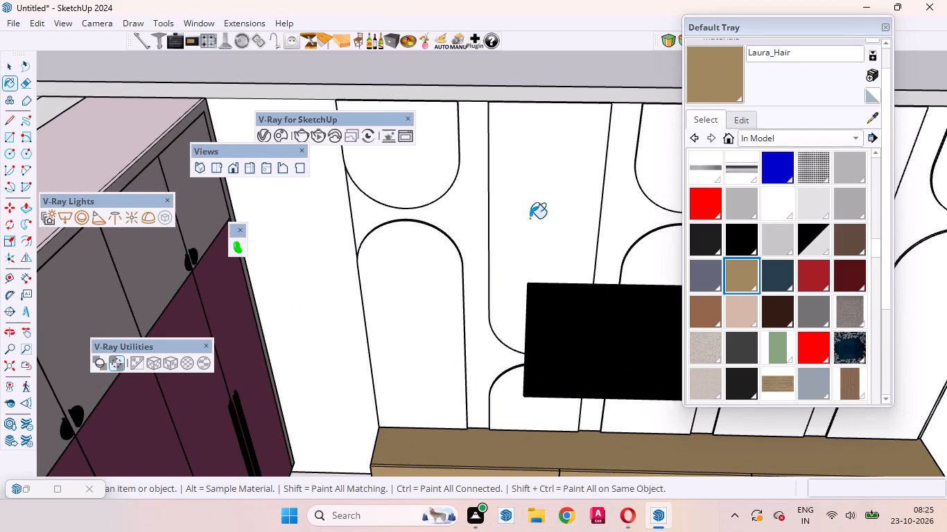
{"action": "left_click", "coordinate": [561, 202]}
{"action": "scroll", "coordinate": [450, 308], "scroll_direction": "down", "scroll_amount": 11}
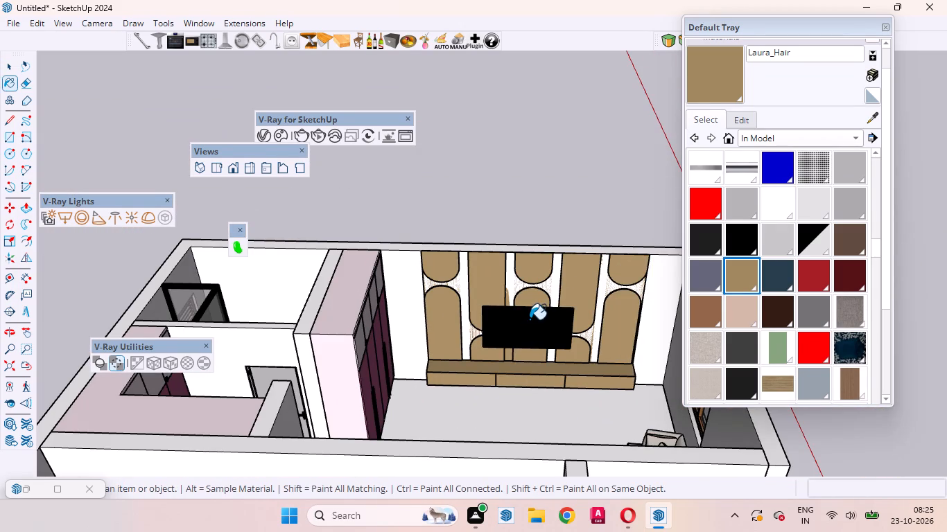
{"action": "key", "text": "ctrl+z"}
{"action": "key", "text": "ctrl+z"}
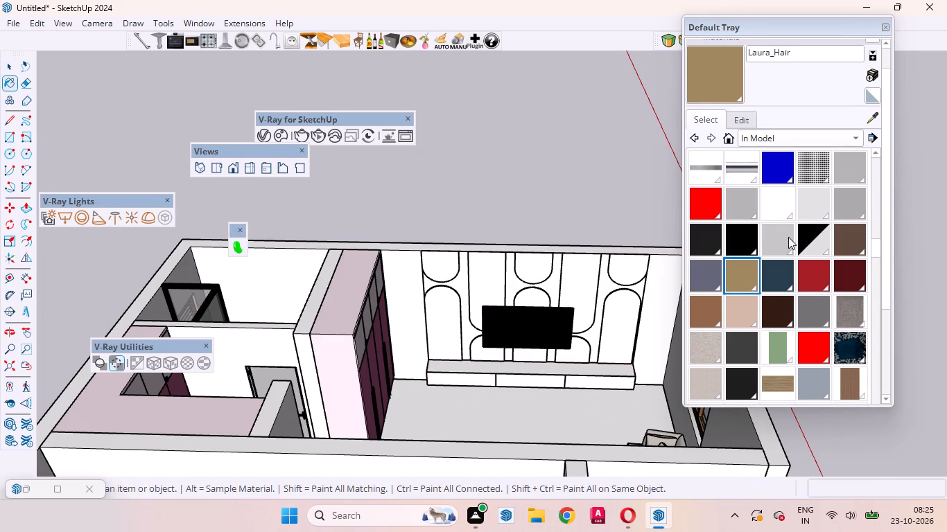
Create a material using the texture image download (5).png from the Downloads folder.
{"action": "left_click", "coordinate": [874, 71]}
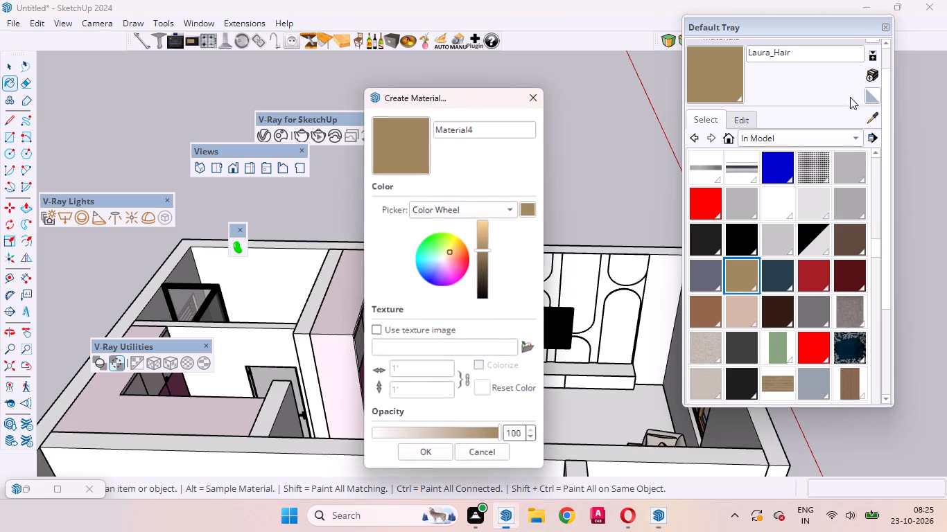
{"action": "left_click", "coordinate": [530, 352]}
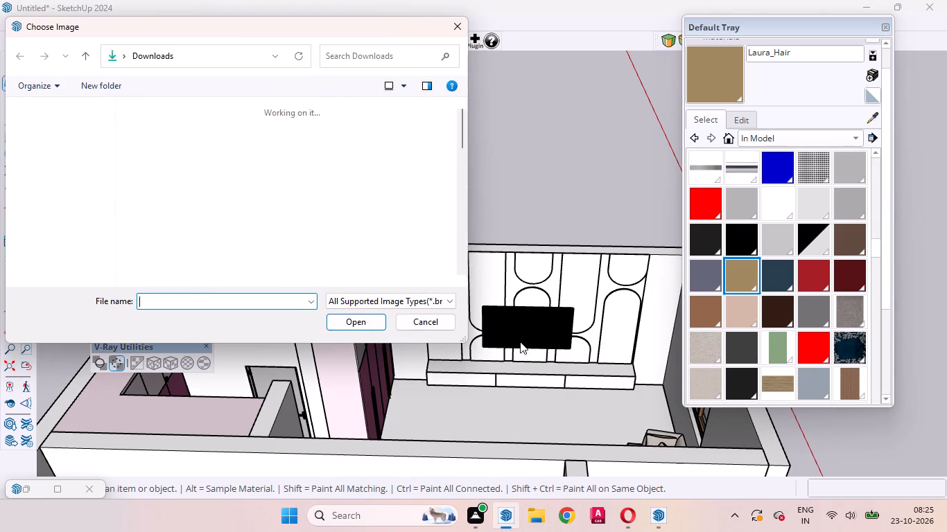
{"action": "scroll", "coordinate": [284, 248], "scroll_direction": "down", "scroll_amount": 18}
{"action": "scroll", "coordinate": [312, 246], "scroll_direction": "up", "scroll_amount": 2}
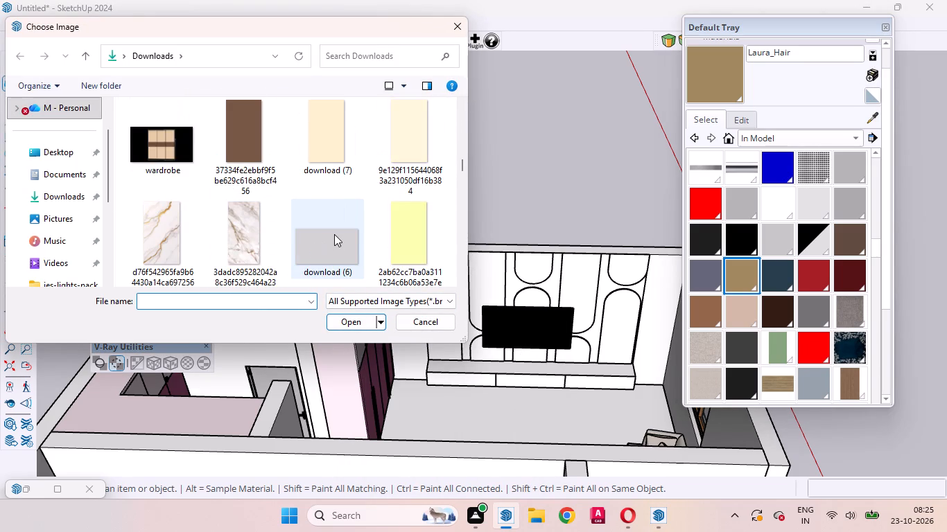
{"action": "scroll", "coordinate": [335, 234], "scroll_direction": "down", "scroll_amount": 2}
{"action": "left_click", "coordinate": [150, 239]}
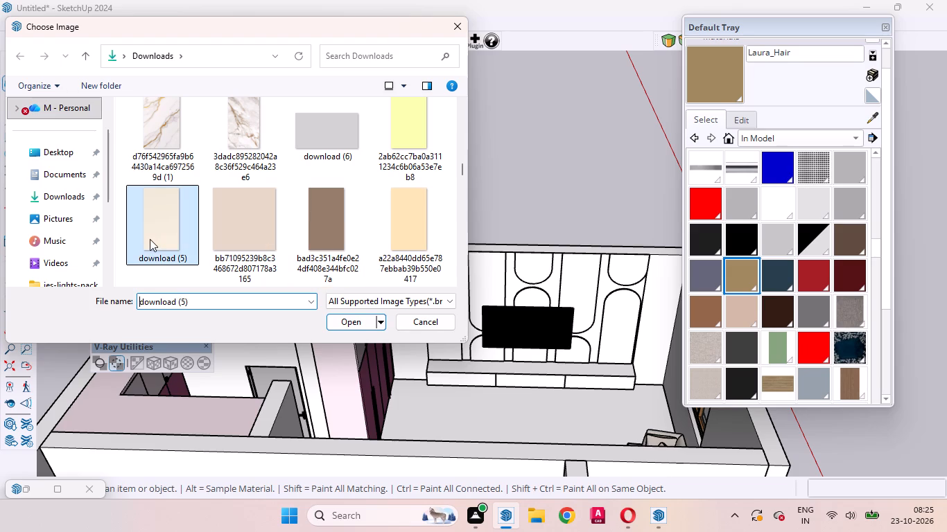
{"action": "left_click", "coordinate": [358, 321]}
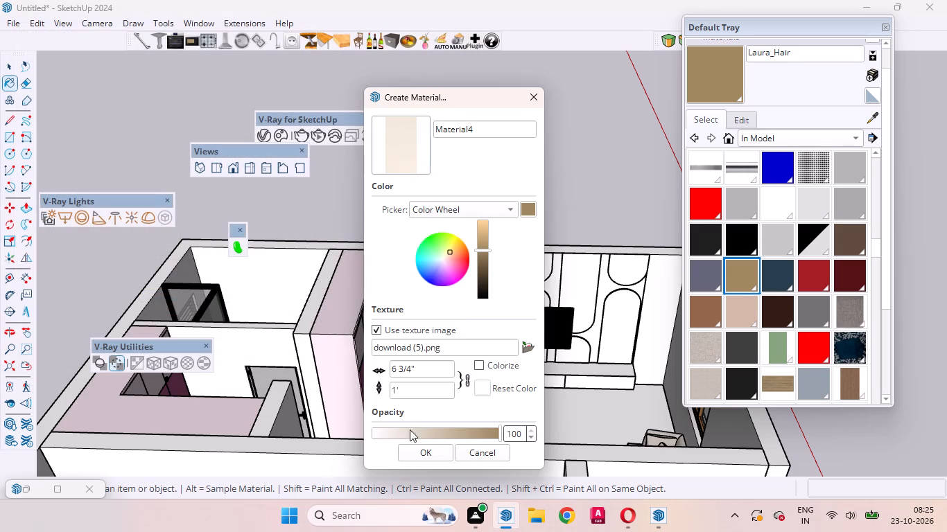
{"action": "left_click", "coordinate": [408, 453]}
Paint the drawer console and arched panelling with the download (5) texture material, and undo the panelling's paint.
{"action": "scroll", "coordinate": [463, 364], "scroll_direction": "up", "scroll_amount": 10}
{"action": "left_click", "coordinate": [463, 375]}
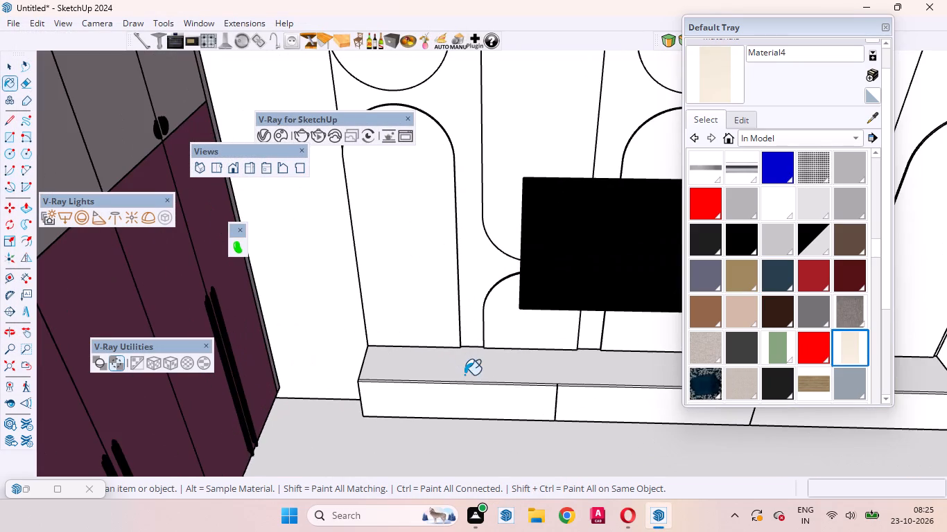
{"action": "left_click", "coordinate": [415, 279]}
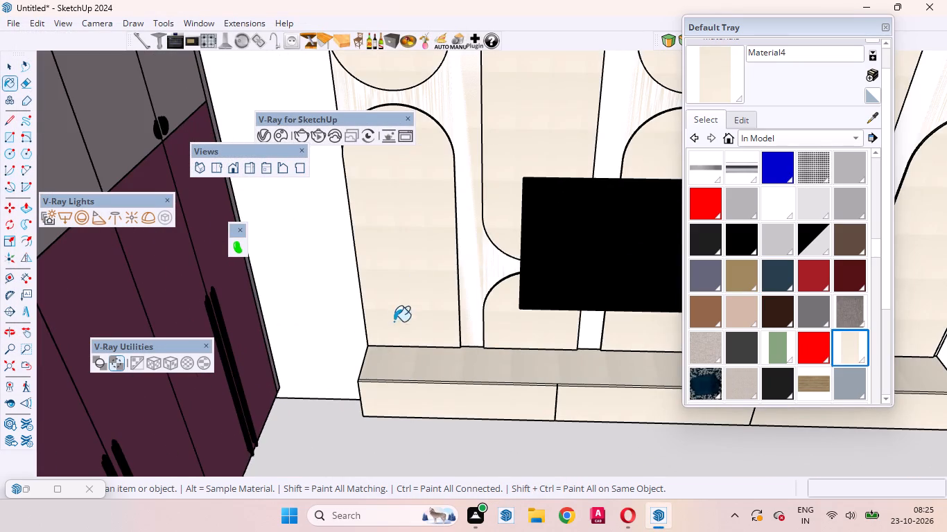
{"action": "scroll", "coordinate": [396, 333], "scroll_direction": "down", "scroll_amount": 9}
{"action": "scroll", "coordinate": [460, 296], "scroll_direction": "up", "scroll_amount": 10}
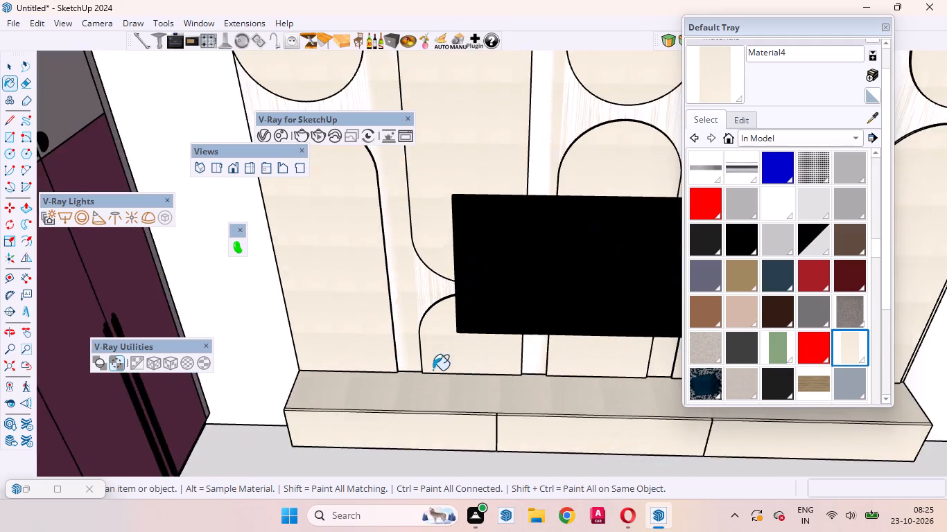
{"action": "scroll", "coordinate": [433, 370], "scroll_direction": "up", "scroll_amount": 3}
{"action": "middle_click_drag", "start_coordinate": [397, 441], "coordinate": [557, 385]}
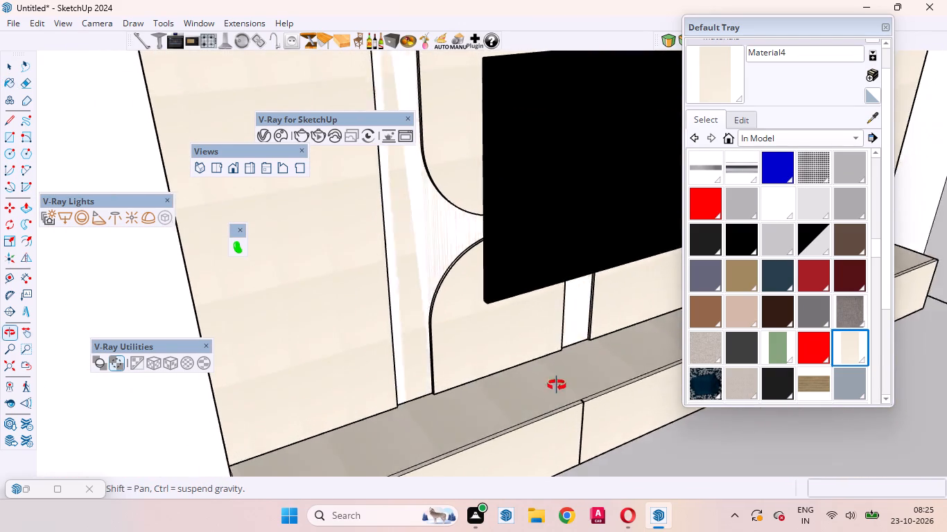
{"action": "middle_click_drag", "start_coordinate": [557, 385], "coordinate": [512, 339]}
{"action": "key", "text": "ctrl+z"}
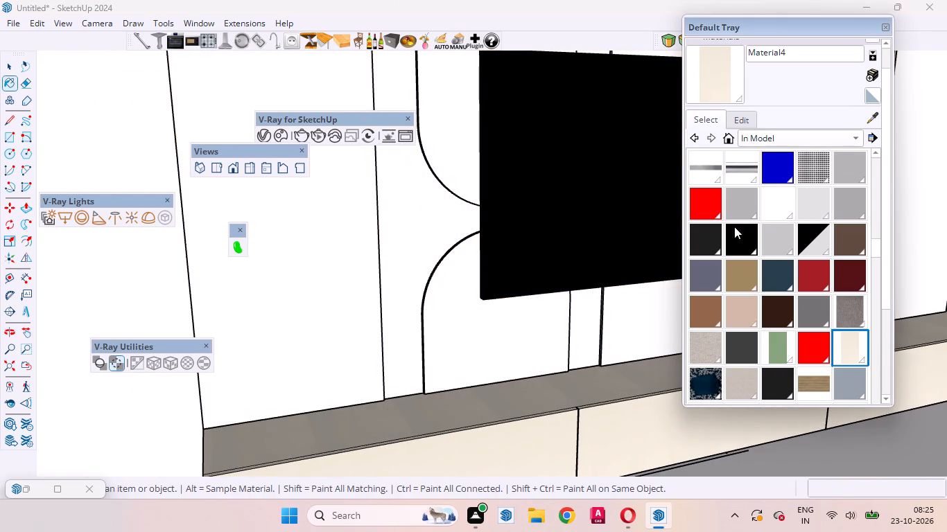
Create another material using the cream texture image 611a3acfc5a6c10a7674ad13e847088e.jpg from the Downloads folder.
{"action": "key", "text": "space"}
{"action": "left_click", "coordinate": [873, 76]}
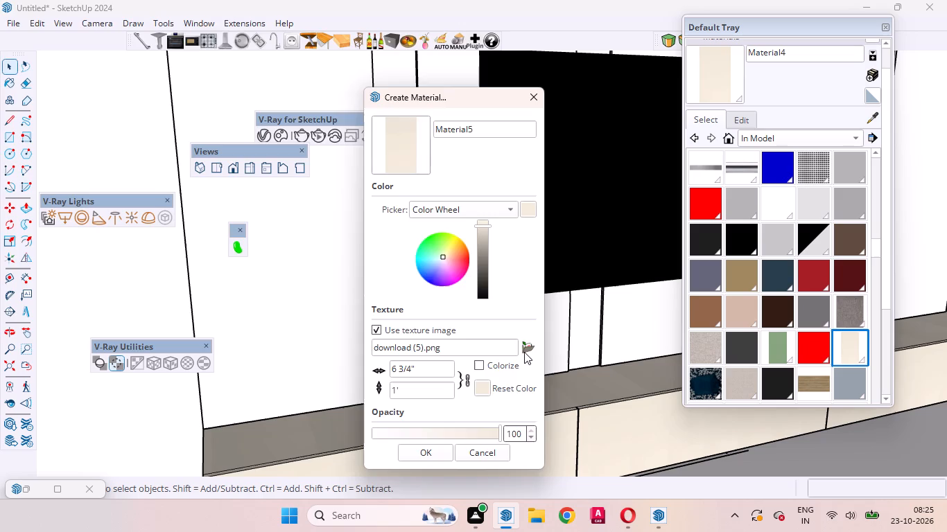
{"action": "left_click", "coordinate": [524, 351]}
{"action": "scroll", "coordinate": [189, 220], "scroll_direction": "down", "scroll_amount": 9}
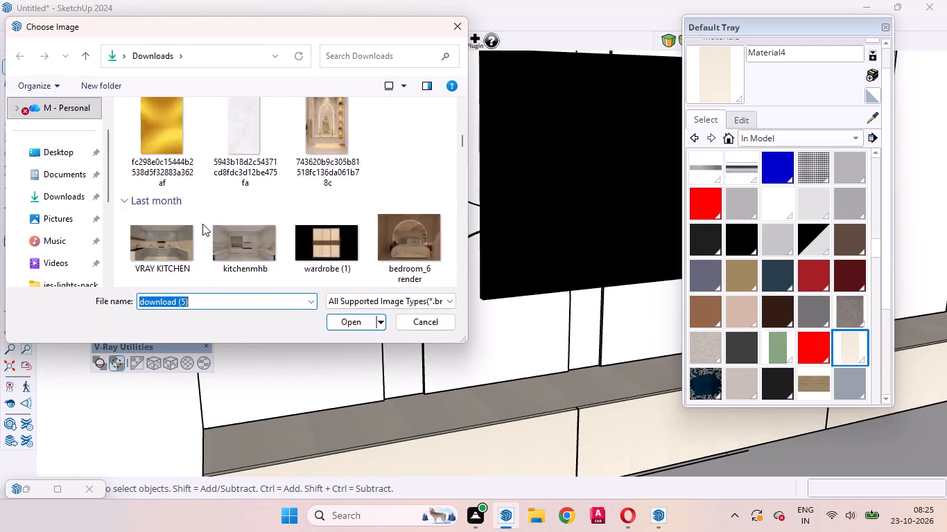
{"action": "scroll", "coordinate": [202, 224], "scroll_direction": "down", "scroll_amount": 1}
{"action": "scroll", "coordinate": [261, 229], "scroll_direction": "down", "scroll_amount": 5}
{"action": "scroll", "coordinate": [262, 230], "scroll_direction": "up", "scroll_amount": 2}
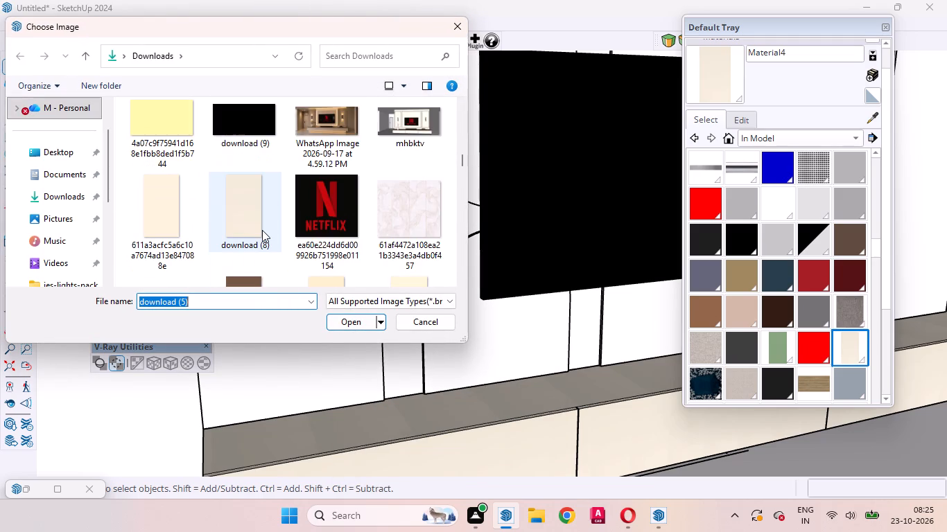
{"action": "scroll", "coordinate": [262, 230], "scroll_direction": "down", "scroll_amount": 1}
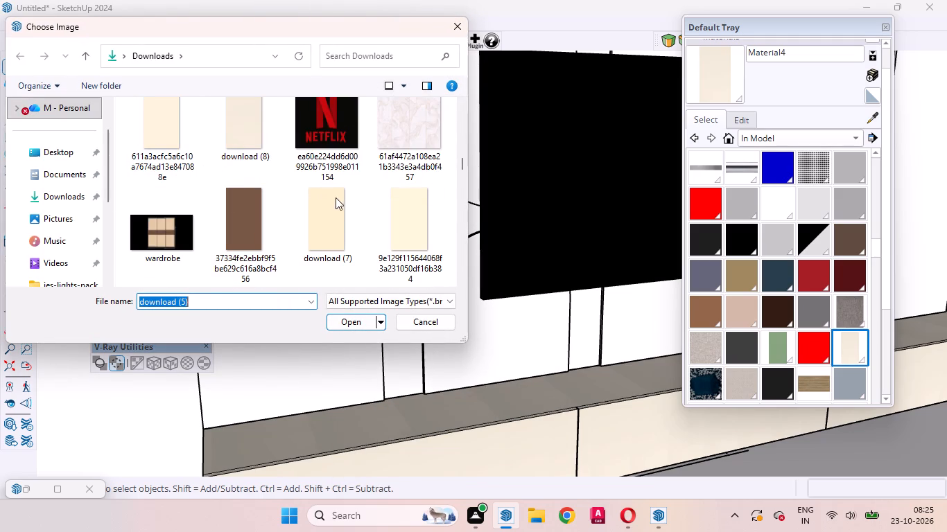
{"action": "scroll", "coordinate": [355, 213], "scroll_direction": "down", "scroll_amount": 3}
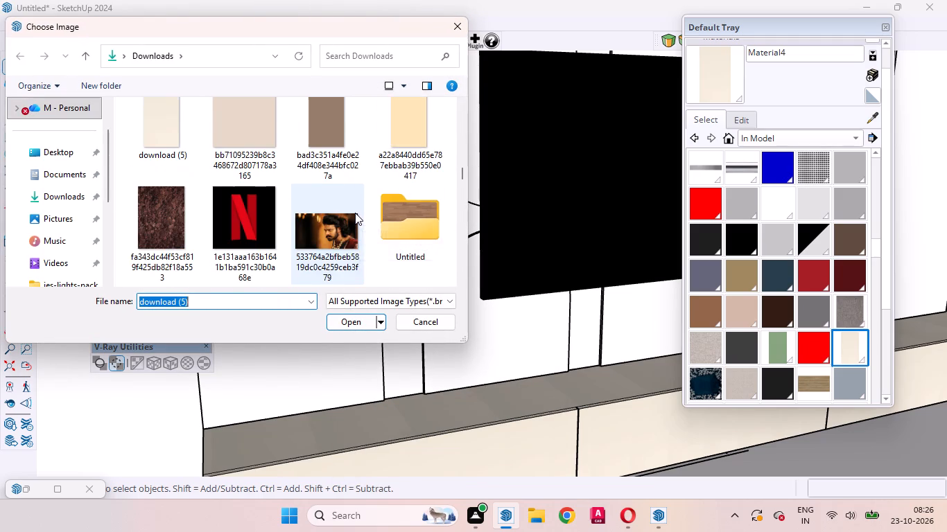
{"action": "scroll", "coordinate": [355, 213], "scroll_direction": "up", "scroll_amount": 2}
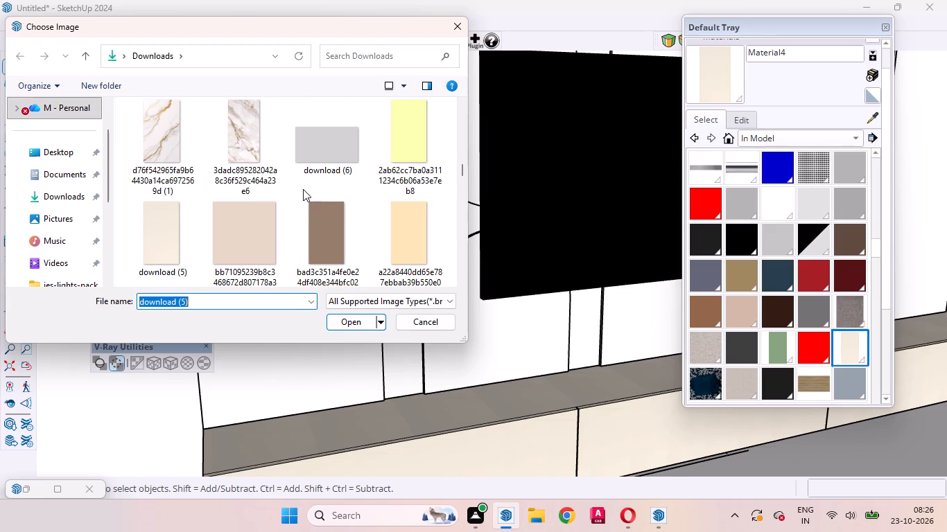
{"action": "scroll", "coordinate": [317, 191], "scroll_direction": "up", "scroll_amount": 3}
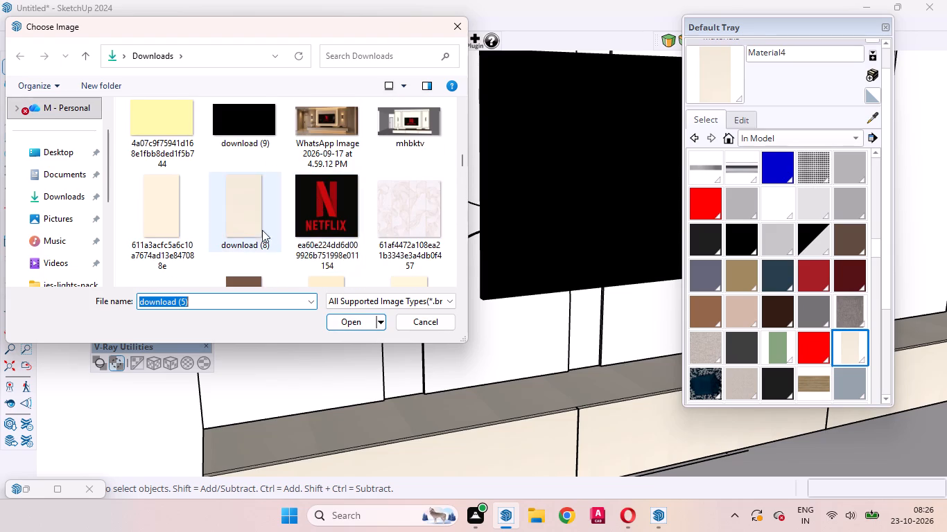
{"action": "left_click", "coordinate": [169, 211]}
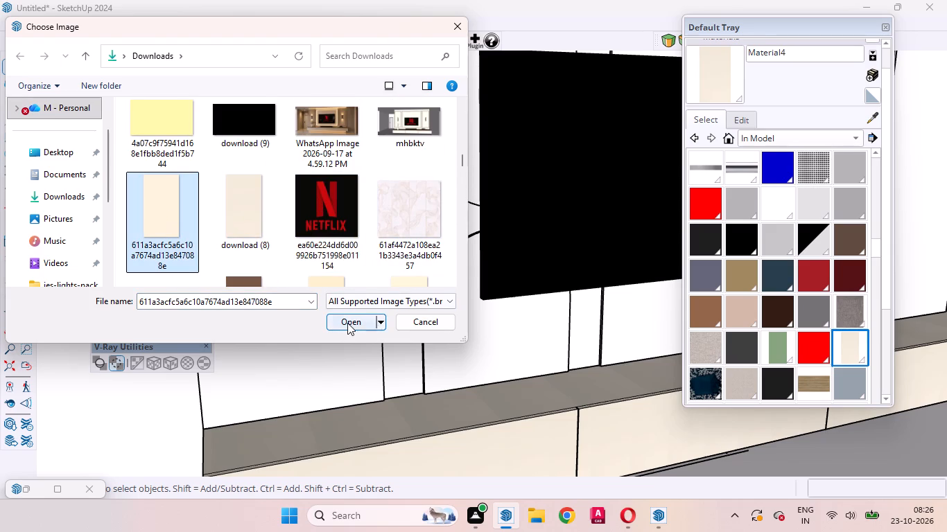
{"action": "left_click", "coordinate": [347, 323]}
{"action": "left_click", "coordinate": [433, 455]}
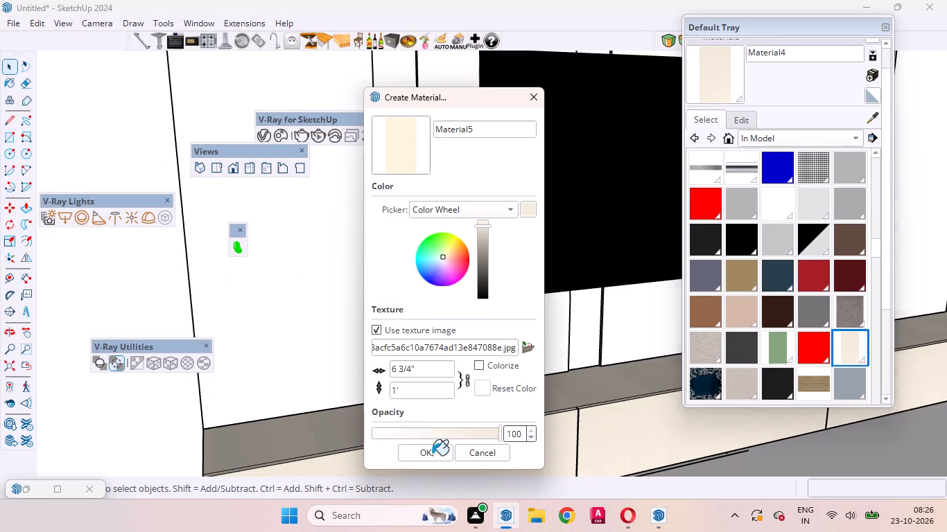
Paint the drawer console and the arched wall panelling behind the television with the new cream material.
{"action": "left_click", "coordinate": [456, 430]}
{"action": "scroll", "coordinate": [406, 360], "scroll_direction": "down", "scroll_amount": 3}
{"action": "left_click", "coordinate": [347, 317]}
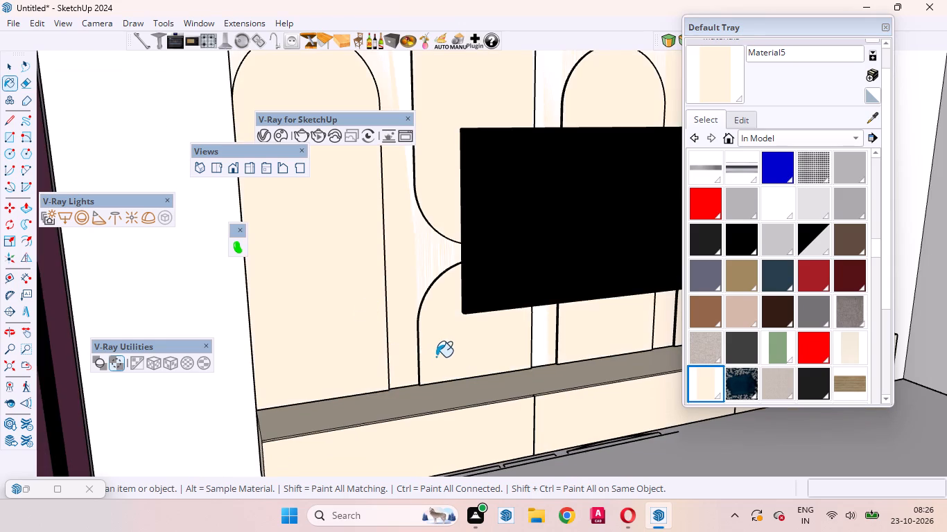
Bring the whole model back into view and show the furnished floor plan from the top.
{"action": "scroll", "coordinate": [430, 374], "scroll_direction": "down", "scroll_amount": 4}
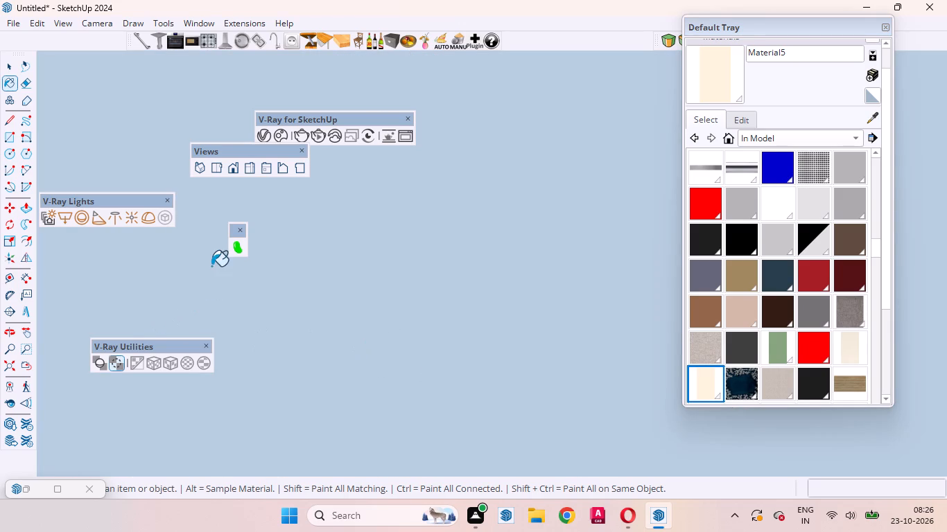
{"action": "key", "text": "space"}
{"action": "scroll", "coordinate": [359, 328], "scroll_direction": "down", "scroll_amount": 20}
{"action": "scroll", "coordinate": [359, 328], "scroll_direction": "down", "scroll_amount": 7}
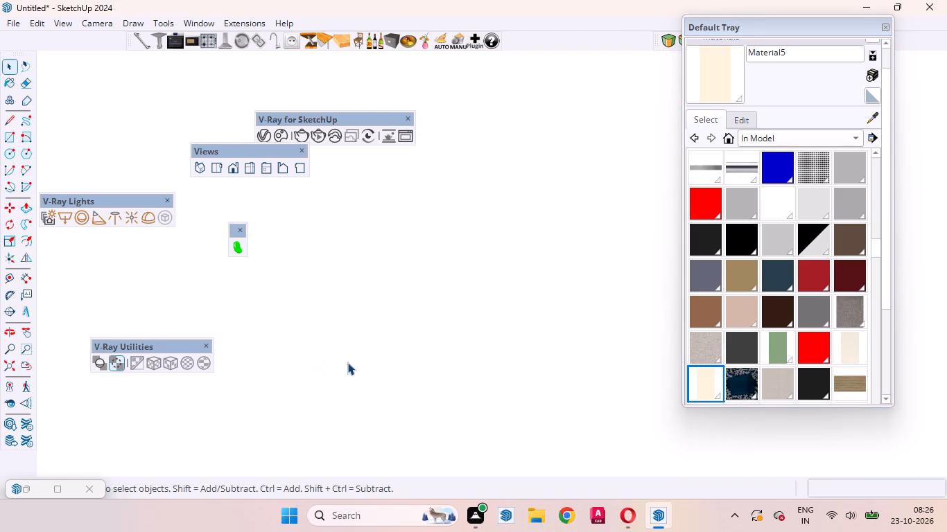
{"action": "scroll", "coordinate": [347, 362], "scroll_direction": "down", "scroll_amount": 5}
{"action": "left_click", "coordinate": [22, 369]}
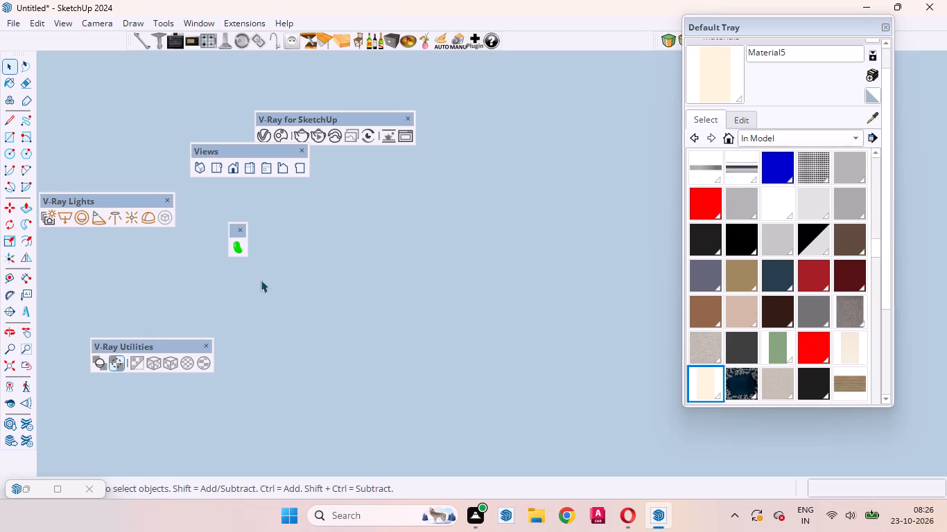
{"action": "left_click", "coordinate": [212, 166]}
{"action": "scroll", "coordinate": [532, 321], "scroll_direction": "down", "scroll_amount": 13}
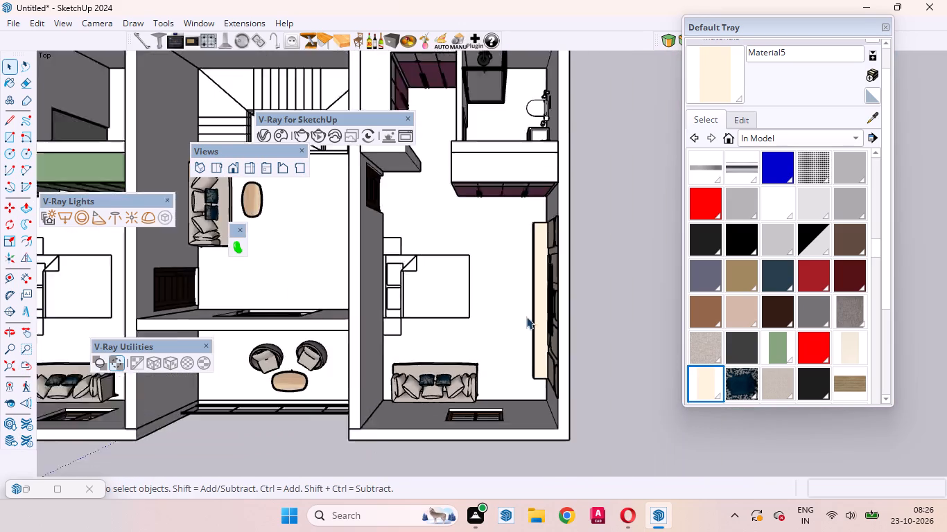
Examine the cream arched panelling, television and drawer console on the bedroom's TV wall from several angles and up close.
{"action": "middle_click_drag", "start_coordinate": [513, 346], "coordinate": [946, 140]}
{"action": "scroll", "coordinate": [530, 246], "scroll_direction": "up", "scroll_amount": 13}
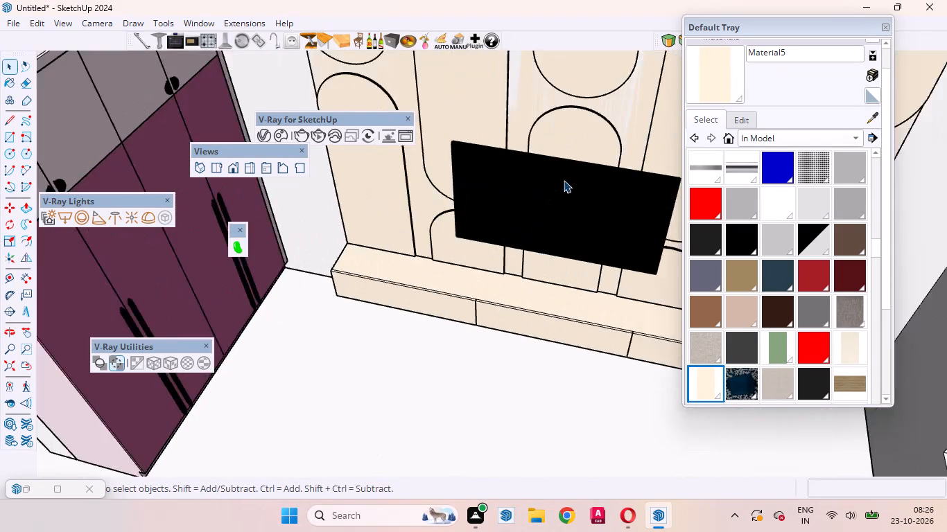
{"action": "scroll", "coordinate": [435, 279], "scroll_direction": "up", "scroll_amount": 1}
{"action": "middle_click_drag", "start_coordinate": [435, 280], "coordinate": [523, 286]}
{"action": "scroll", "coordinate": [370, 355], "scroll_direction": "down", "scroll_amount": 6}
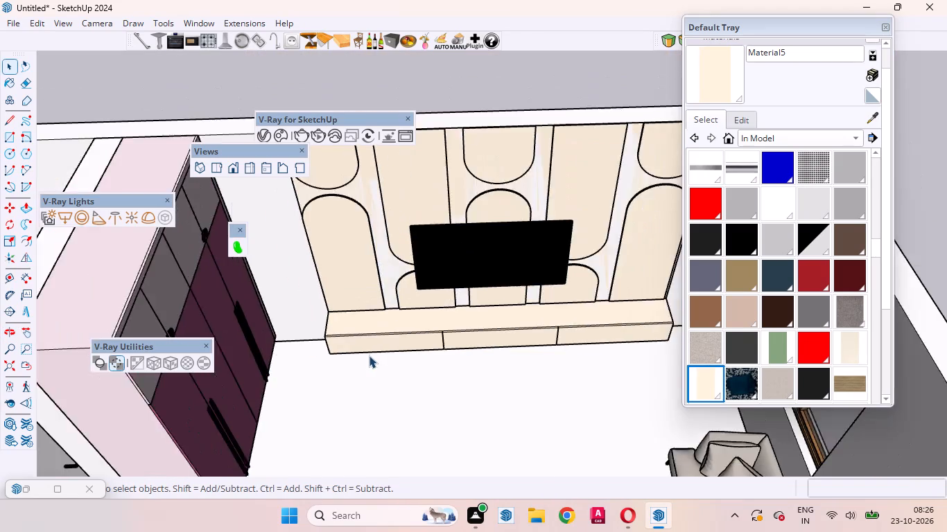
{"action": "scroll", "coordinate": [369, 355], "scroll_direction": "down", "scroll_amount": 4}
{"action": "scroll", "coordinate": [510, 305], "scroll_direction": "down", "scroll_amount": 4}
{"action": "scroll", "coordinate": [424, 305], "scroll_direction": "up", "scroll_amount": 10}
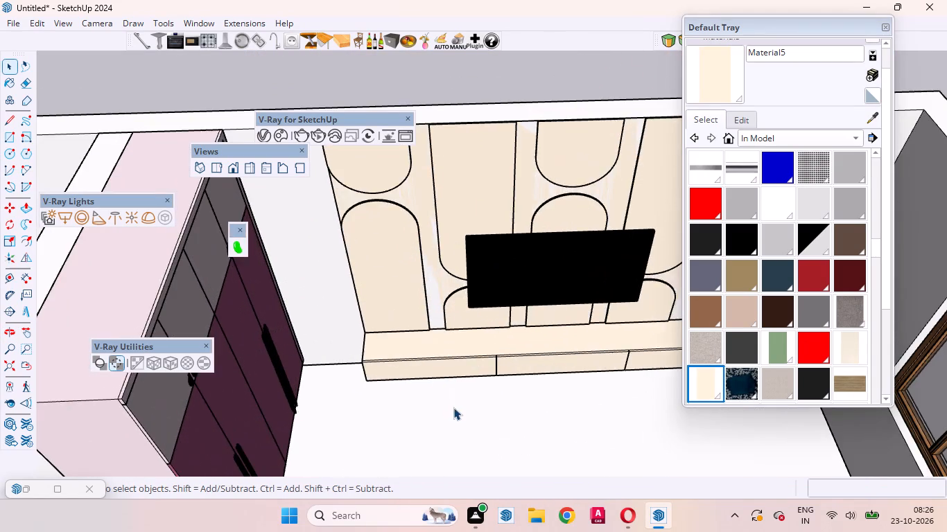
{"action": "middle_click_drag", "start_coordinate": [454, 408], "coordinate": [383, 459]}
{"action": "scroll", "coordinate": [330, 451], "scroll_direction": "down", "scroll_amount": 1}
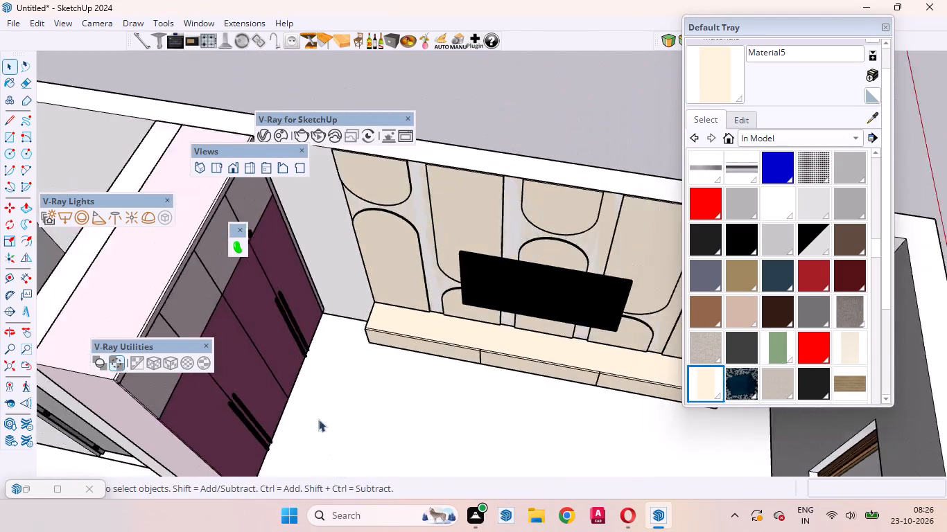
{"action": "scroll", "coordinate": [318, 419], "scroll_direction": "down", "scroll_amount": 8}
{"action": "scroll", "coordinate": [430, 392], "scroll_direction": "up", "scroll_amount": 9}
{"action": "middle_click_drag", "start_coordinate": [435, 384], "coordinate": [539, 221]}
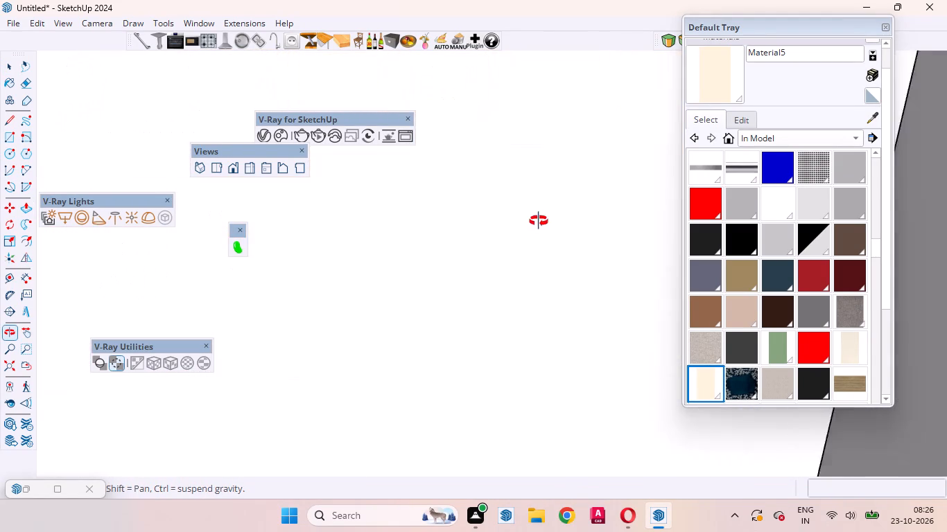
{"action": "middle_click_drag", "start_coordinate": [539, 221], "coordinate": [561, 465]}
{"action": "scroll", "coordinate": [461, 525], "scroll_direction": "down", "scroll_amount": 10}
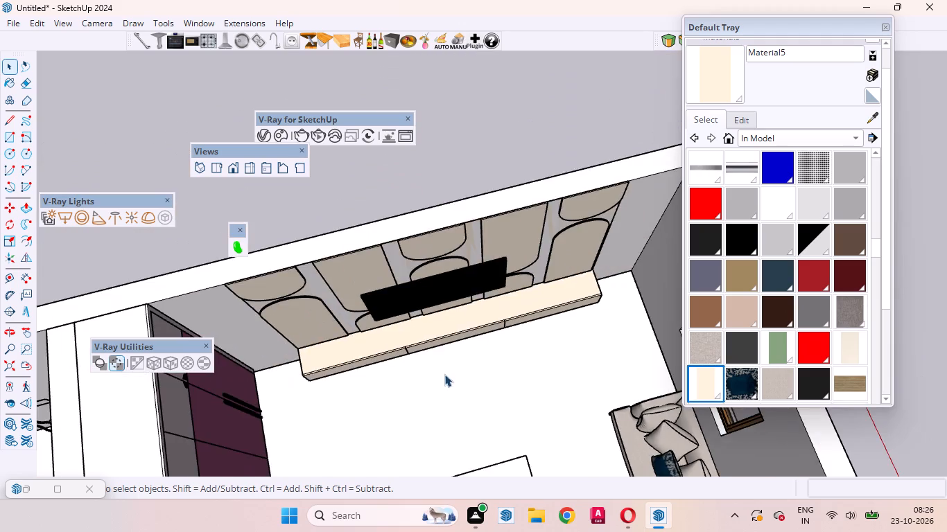
{"action": "scroll", "coordinate": [445, 374], "scroll_direction": "down", "scroll_amount": 11}
{"action": "scroll", "coordinate": [508, 400], "scroll_direction": "up", "scroll_amount": 5}
{"action": "middle_click_drag", "start_coordinate": [499, 391], "coordinate": [452, 274]}
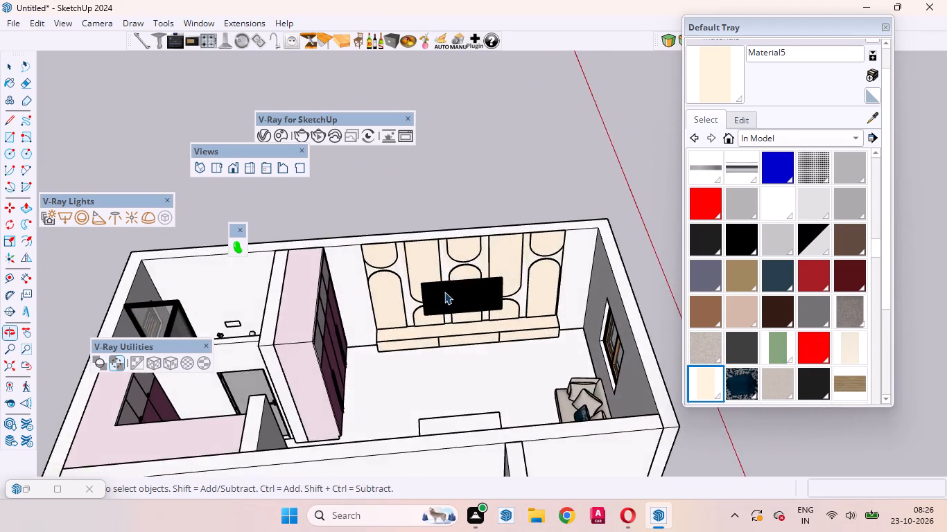
{"action": "scroll", "coordinate": [444, 292], "scroll_direction": "up", "scroll_amount": 18}
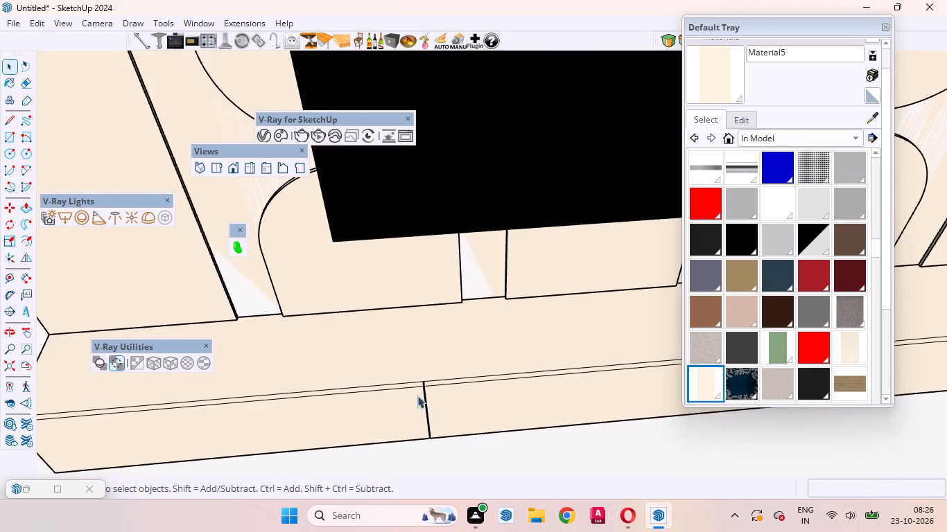
{"action": "scroll", "coordinate": [310, 161], "scroll_direction": "down", "scroll_amount": 11}
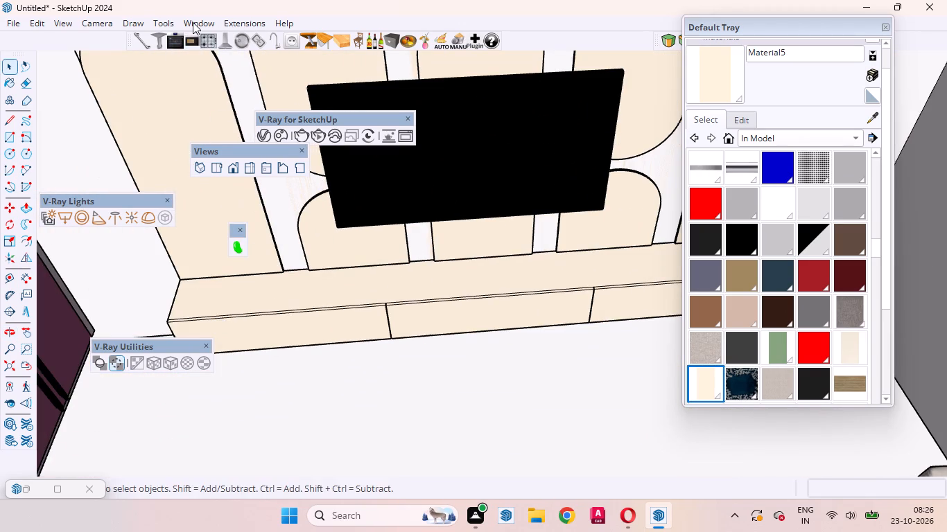
Open 3D Warehouse and clear the previous handles search term.
{"action": "left_click", "coordinate": [193, 21]}
{"action": "left_click", "coordinate": [220, 133]}
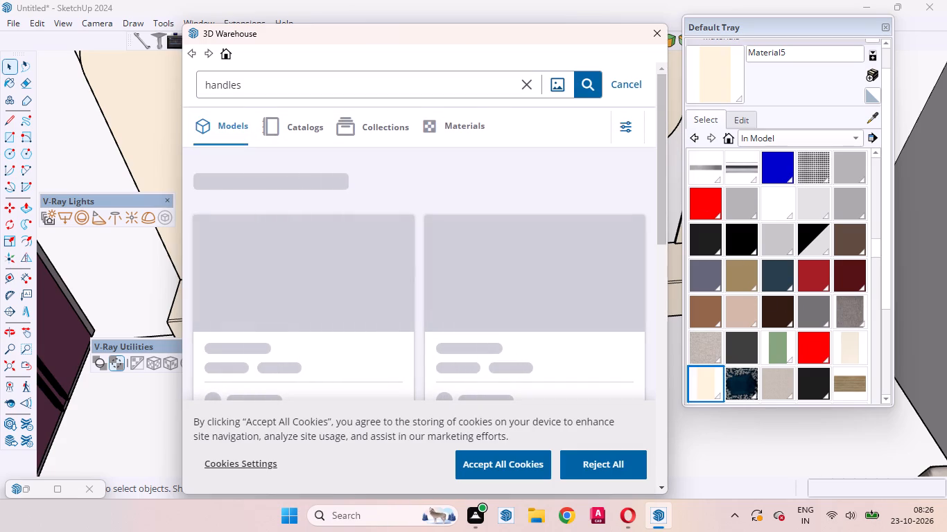
{"action": "left_click_drag", "start_coordinate": [250, 85], "coordinate": [166, 77]}
{"action": "key", "text": "BackSpace"}
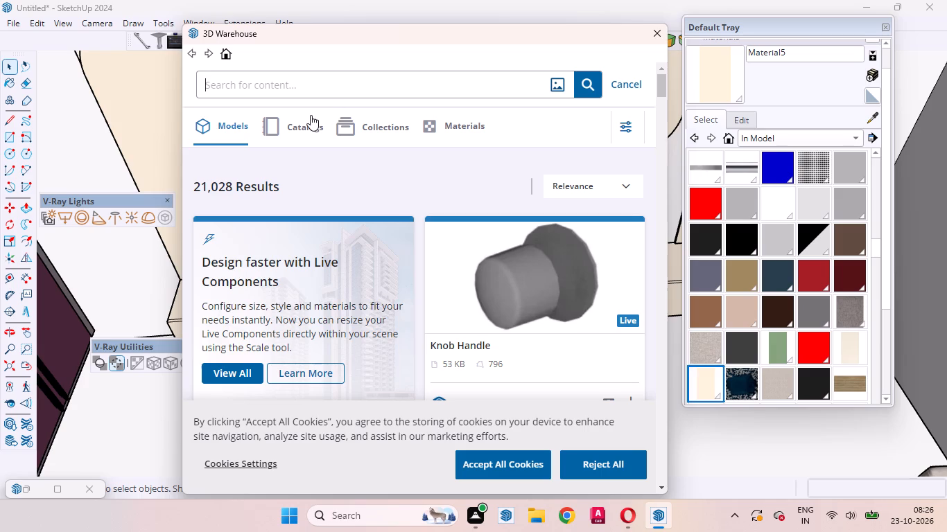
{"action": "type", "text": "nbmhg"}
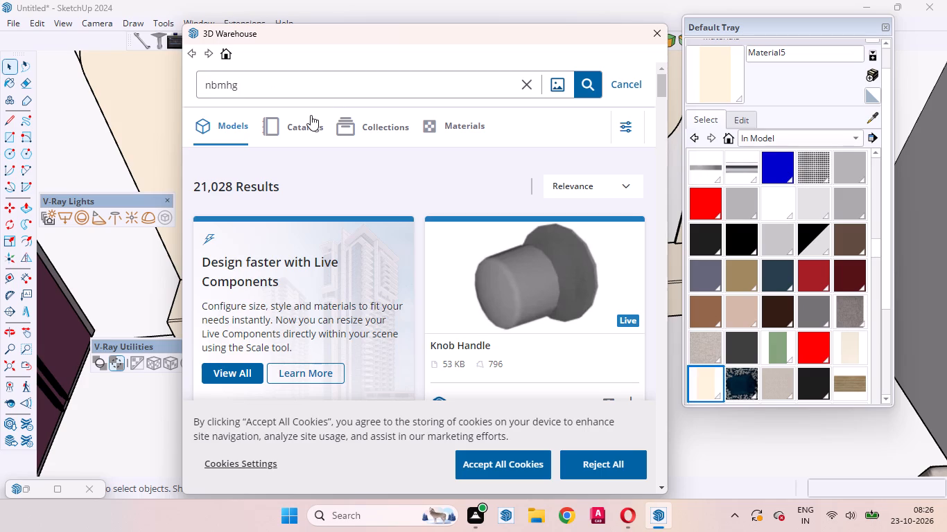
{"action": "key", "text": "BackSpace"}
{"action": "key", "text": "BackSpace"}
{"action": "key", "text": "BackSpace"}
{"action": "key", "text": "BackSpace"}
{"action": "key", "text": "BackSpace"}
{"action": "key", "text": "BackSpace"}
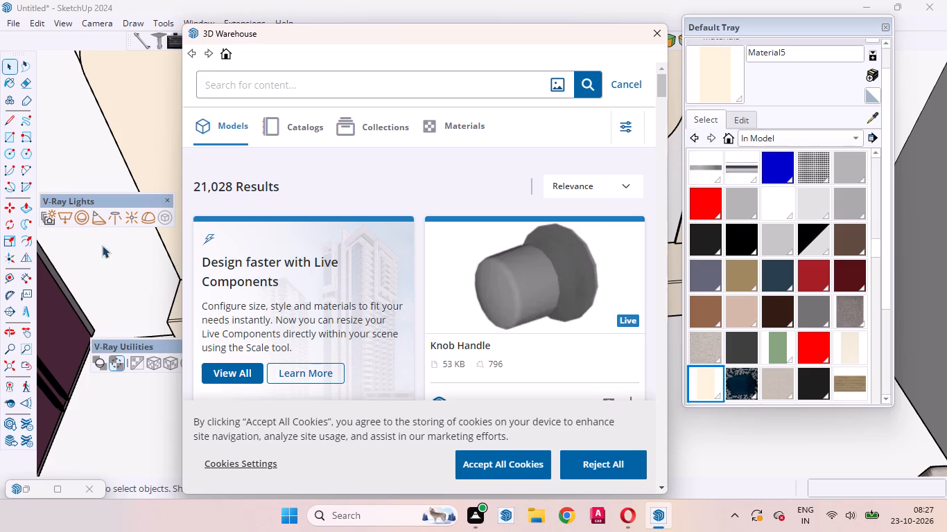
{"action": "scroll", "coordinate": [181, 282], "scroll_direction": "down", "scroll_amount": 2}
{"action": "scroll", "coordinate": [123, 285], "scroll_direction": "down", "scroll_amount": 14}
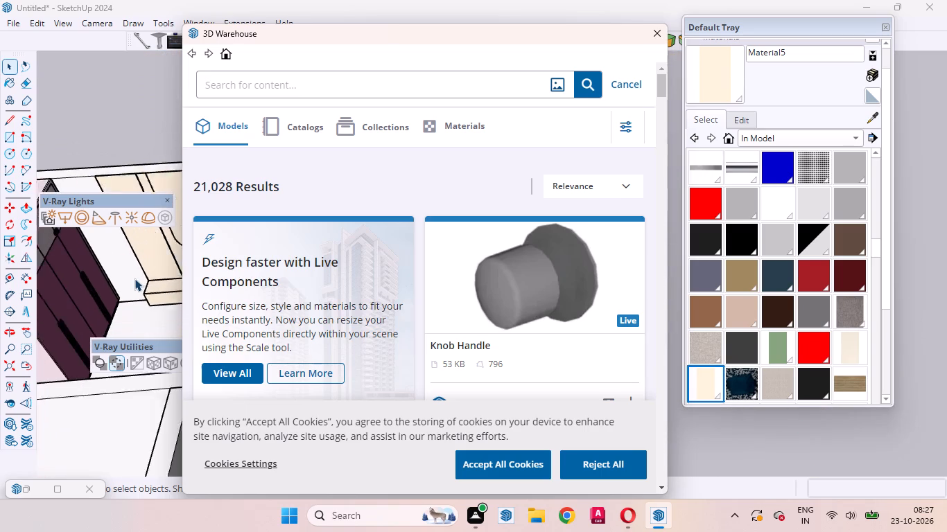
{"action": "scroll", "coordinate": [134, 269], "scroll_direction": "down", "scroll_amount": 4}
Search the 3D Warehouse models for tv accessories.
{"action": "left_click", "coordinate": [236, 86]}
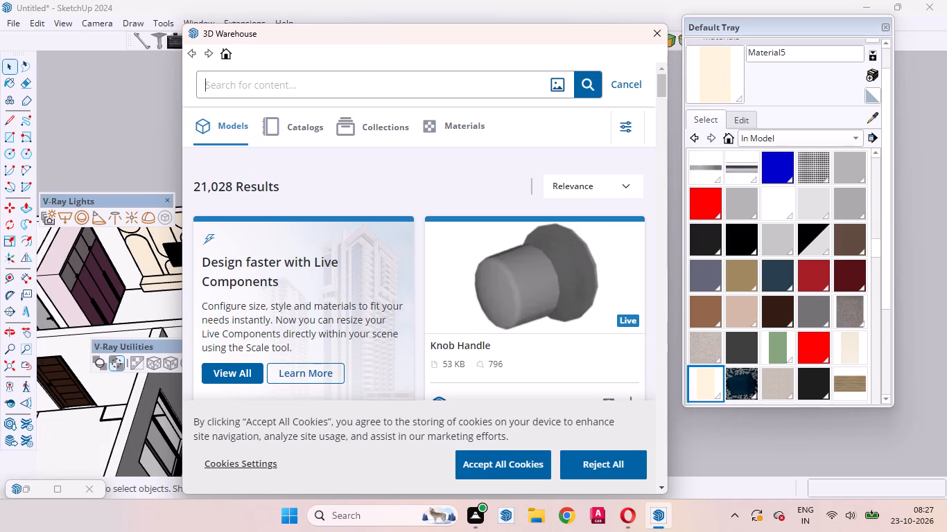
{"action": "type", "text": "tv a"}
{"action": "key", "text": "BackSpace"}
{"action": "key", "text": "BackSpace"}
{"action": "key", "text": "BackSpace"}
{"action": "key", "text": "BackSpace"}
{"action": "type", "text": "tv"}
{"action": "key", "text": "space"}
{"action": "type", "text": "acc"}
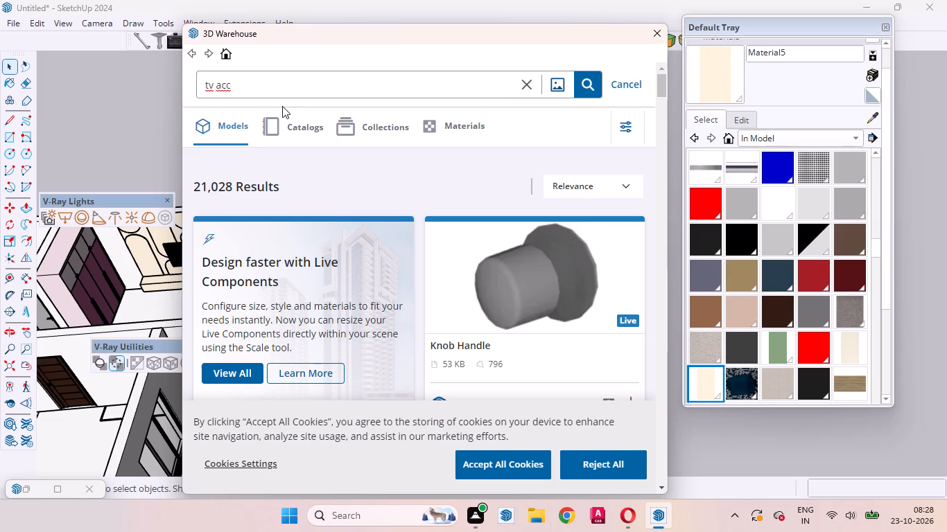
{"action": "key", "text": "e"}
{"action": "type", "text": "ss"}
{"action": "key", "text": "o"}
{"action": "key", "text": "r"}
{"action": "key", "text": "i"}
{"action": "type", "text": "es"}
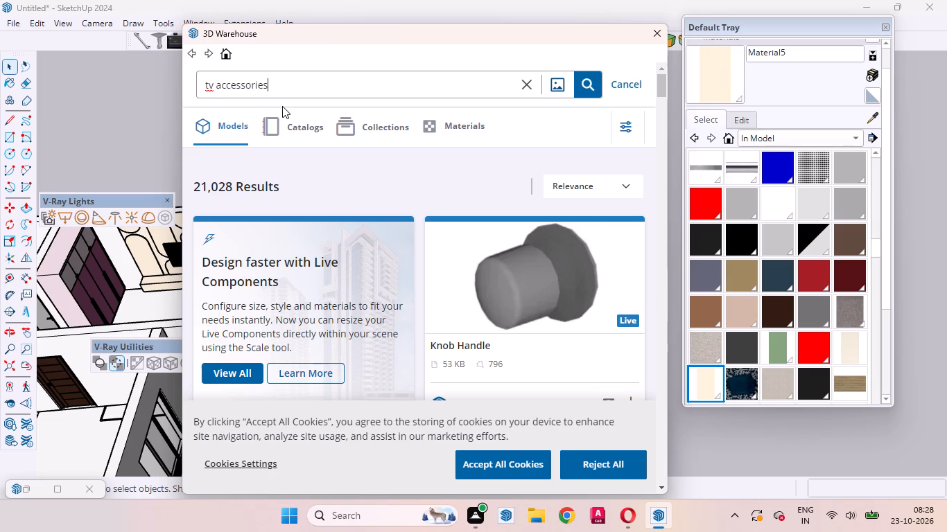
{"action": "key", "text": "Return"}
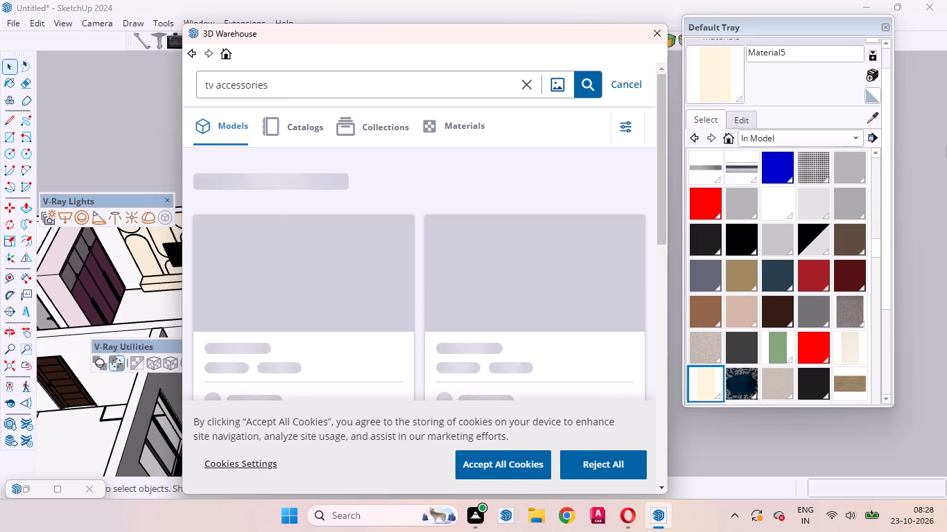
Browse the tv accessories models for decor suited to the bedroom's TV console.
{"action": "left_click_drag", "start_coordinate": [374, 39], "coordinate": [406, 69]}
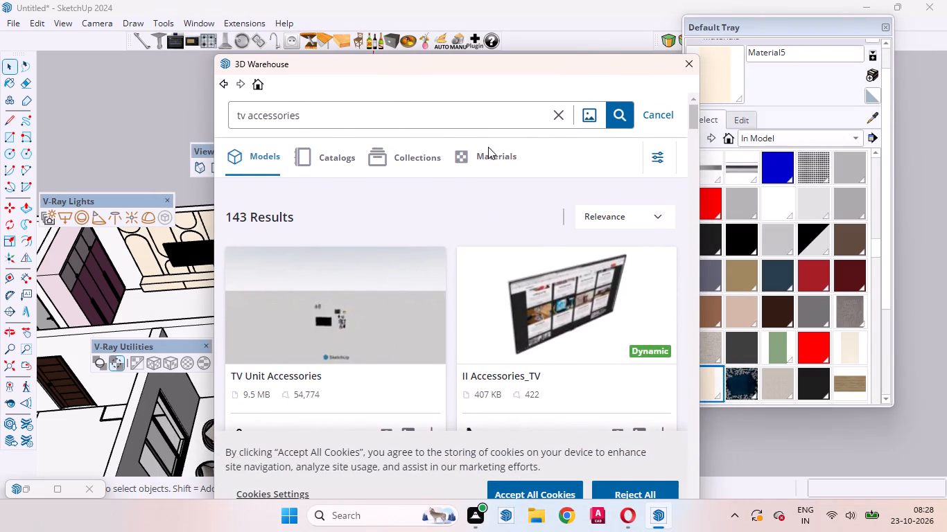
{"action": "scroll", "coordinate": [387, 294], "scroll_direction": "down", "scroll_amount": 6}
{"action": "scroll", "coordinate": [394, 278], "scroll_direction": "up", "scroll_amount": 1}
{"action": "scroll", "coordinate": [394, 278], "scroll_direction": "down", "scroll_amount": 3}
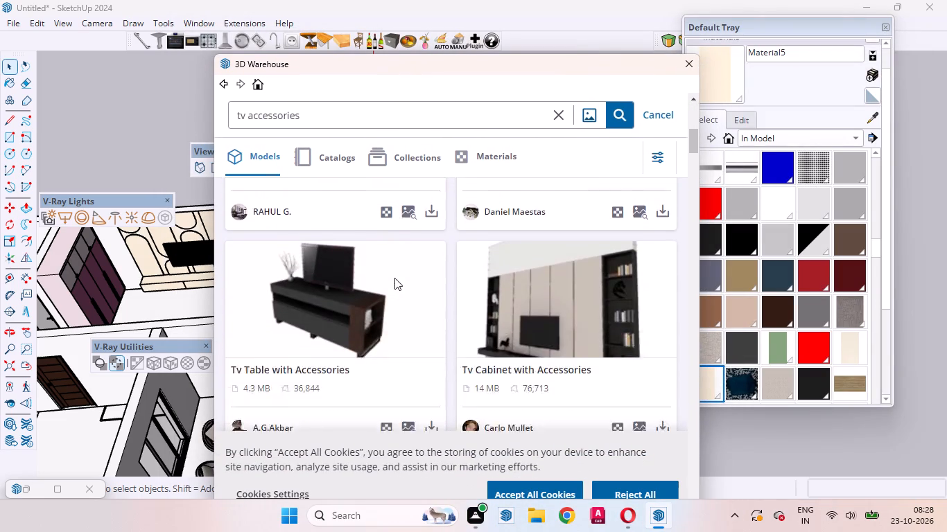
{"action": "scroll", "coordinate": [394, 278], "scroll_direction": "down", "scroll_amount": 8}
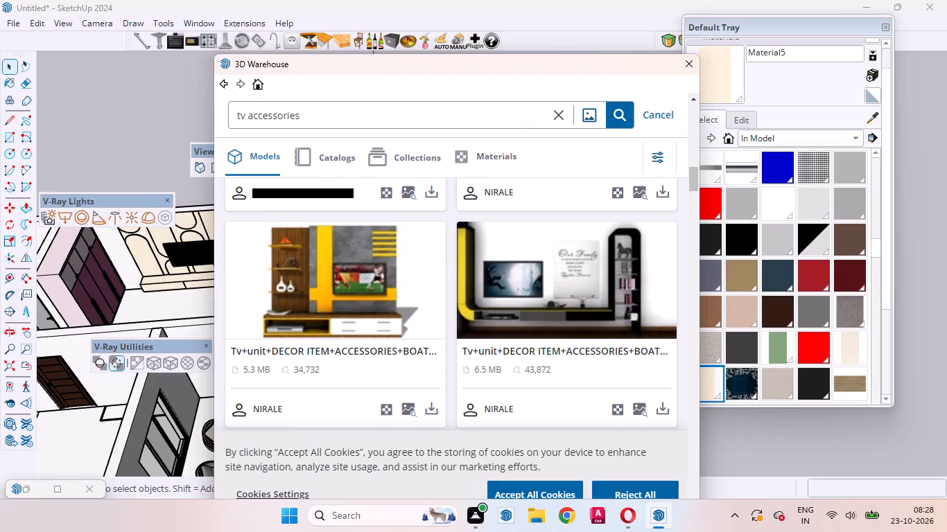
Broaden the 3D Warehouse model search by shortening the search term to accessories.
{"action": "left_click", "coordinate": [313, 114]}
{"action": "left_click_drag", "start_coordinate": [311, 117], "coordinate": [171, 132]}
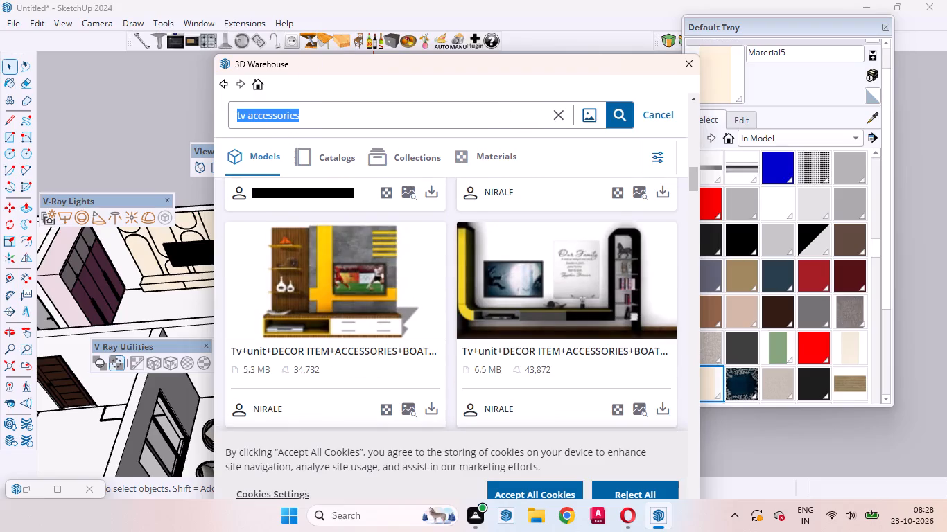
{"action": "left_click", "coordinate": [320, 116]}
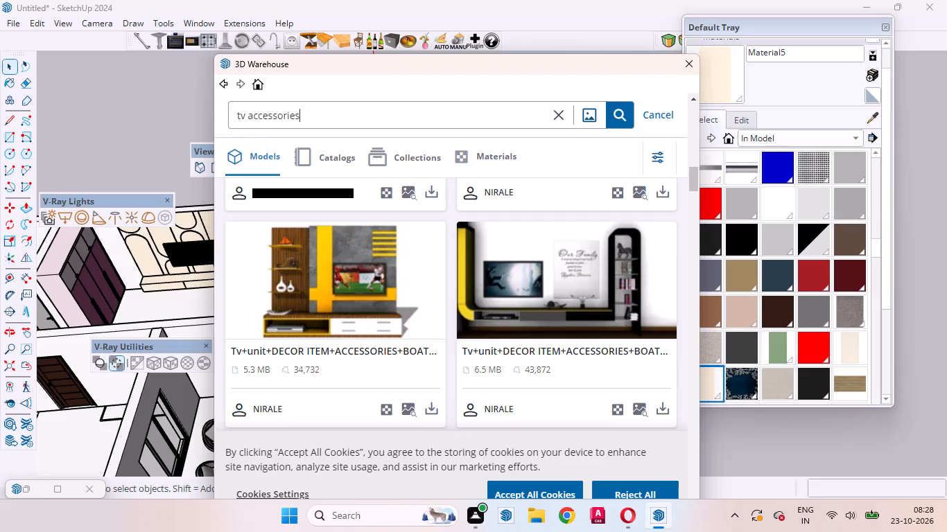
{"action": "left_click", "coordinate": [244, 124]}
{"action": "key", "text": "BackSpace"}
{"action": "key", "text": "BackSpace"}
{"action": "key", "text": "Return"}
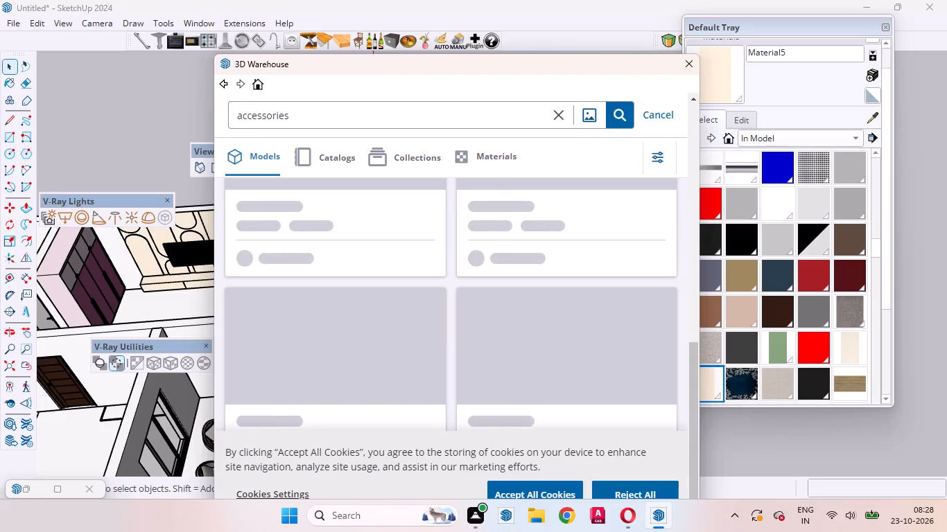
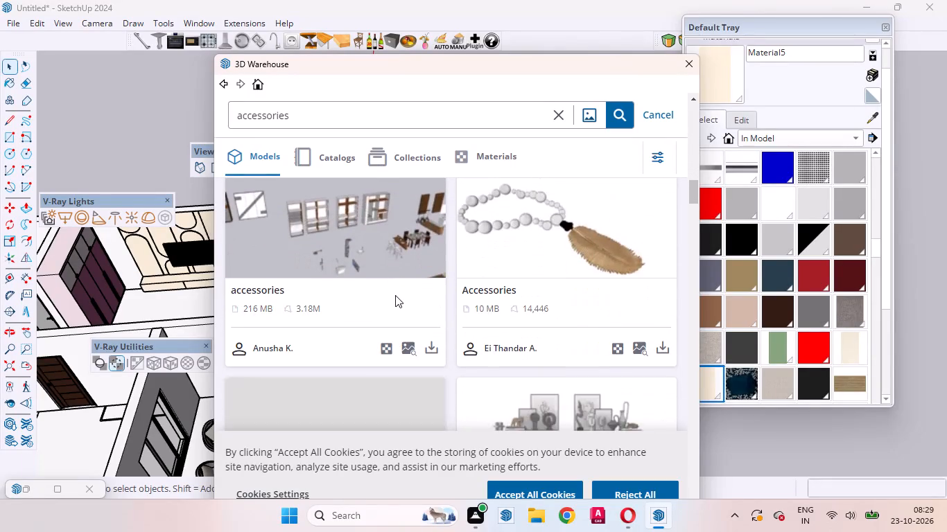
Browse the accessories results and load the 25 MB set of framed line art, books and sculptures directly into the model.
{"action": "scroll", "coordinate": [395, 295], "scroll_direction": "down", "scroll_amount": 3}
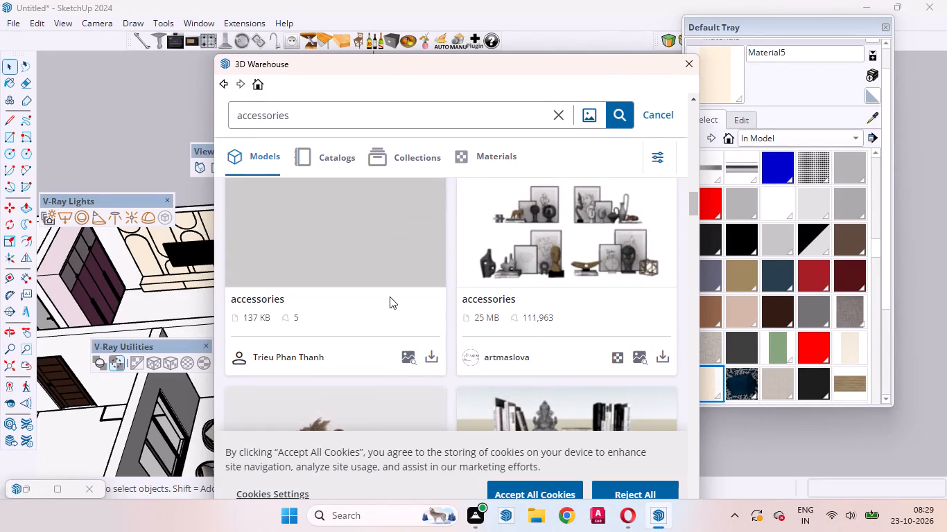
{"action": "scroll", "coordinate": [340, 268], "scroll_direction": "down", "scroll_amount": 1}
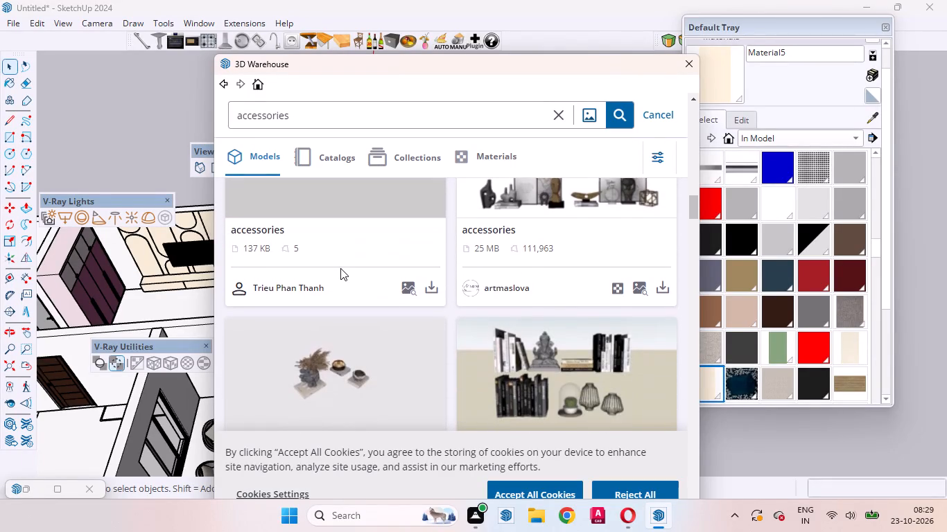
{"action": "scroll", "coordinate": [340, 269], "scroll_direction": "down", "scroll_amount": 1}
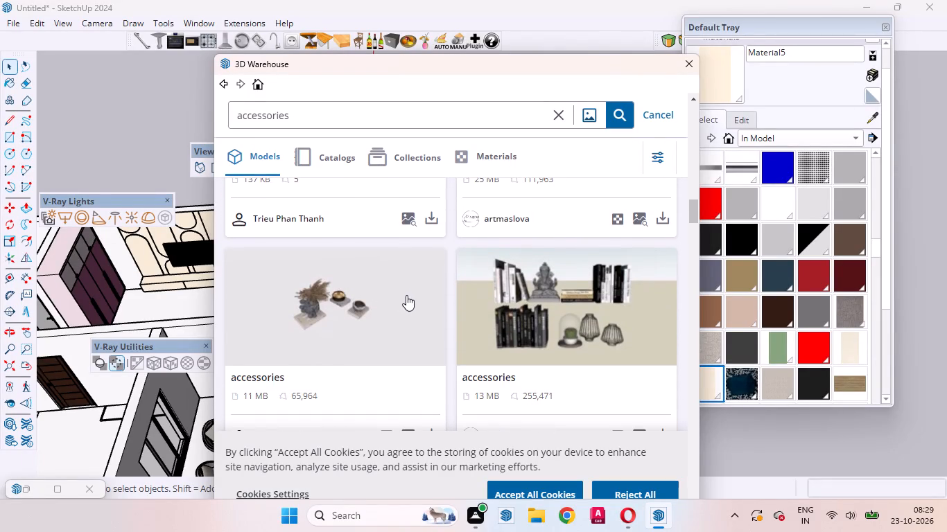
{"action": "scroll", "coordinate": [406, 295], "scroll_direction": "up", "scroll_amount": 1}
{"action": "scroll", "coordinate": [423, 322], "scroll_direction": "down", "scroll_amount": 1}
{"action": "scroll", "coordinate": [487, 318], "scroll_direction": "up", "scroll_amount": 3}
{"action": "scroll", "coordinate": [503, 321], "scroll_direction": "down", "scroll_amount": 2}
{"action": "scroll", "coordinate": [422, 323], "scroll_direction": "down", "scroll_amount": 1}
{"action": "left_click", "coordinate": [664, 213]}
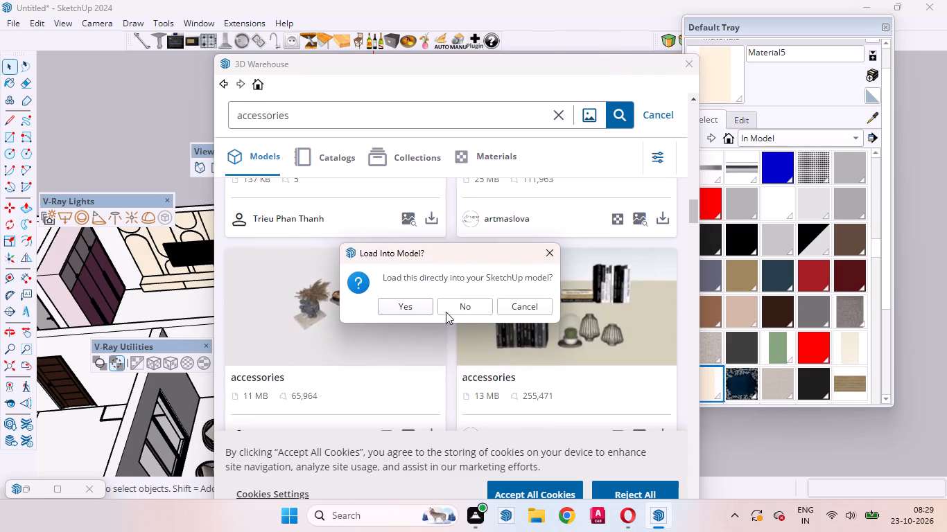
{"action": "left_click", "coordinate": [408, 308]}
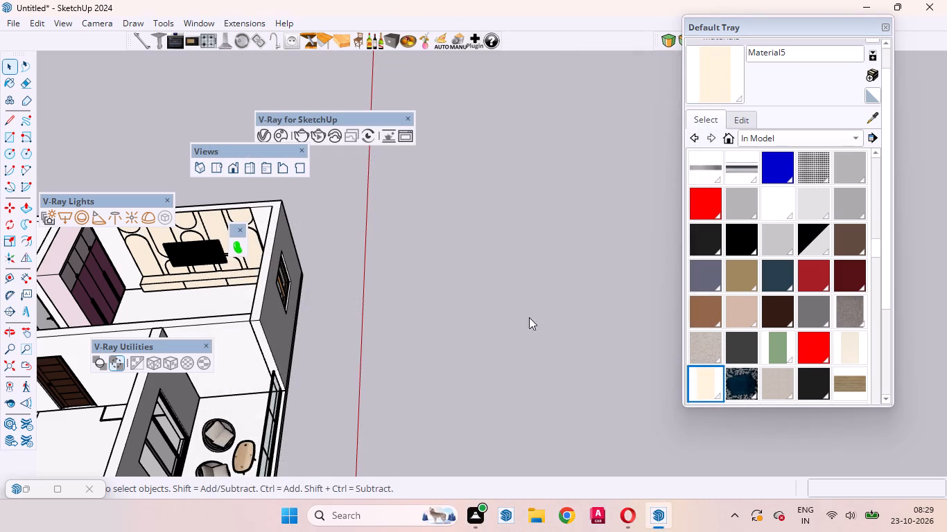
Place the downloaded accessories set on the empty ground outside the house, beside the TV-unit room.
{"action": "scroll", "coordinate": [584, 300], "scroll_direction": "down", "scroll_amount": 4}
{"action": "scroll", "coordinate": [365, 334], "scroll_direction": "down", "scroll_amount": 5}
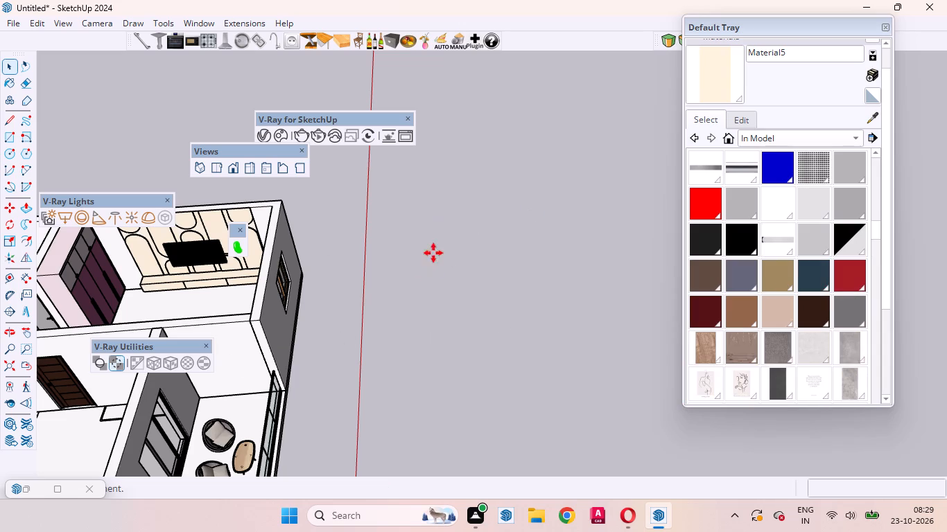
{"action": "scroll", "coordinate": [532, 341], "scroll_direction": "down", "scroll_amount": 9}
{"action": "scroll", "coordinate": [505, 321], "scroll_direction": "up", "scroll_amount": 5}
{"action": "left_click", "coordinate": [520, 326]}
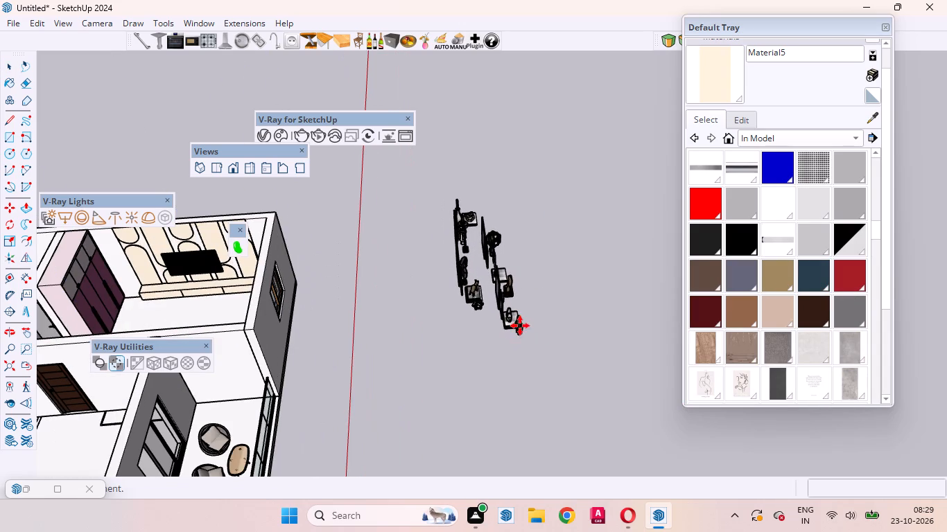
Rotate the accessories set 90 degrees about a point on the ground beside it.
{"action": "key", "text": "q"}
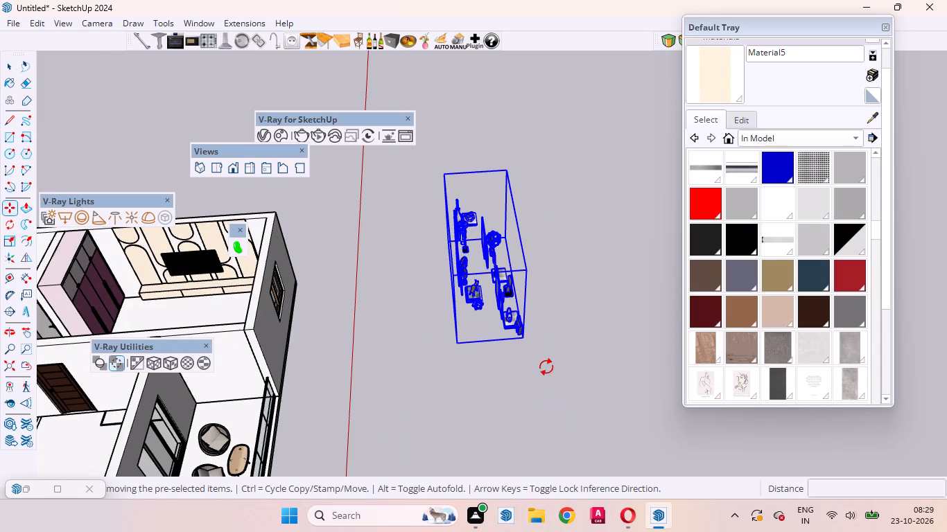
{"action": "left_click", "coordinate": [553, 378]}
{"action": "left_click", "coordinate": [479, 402]}
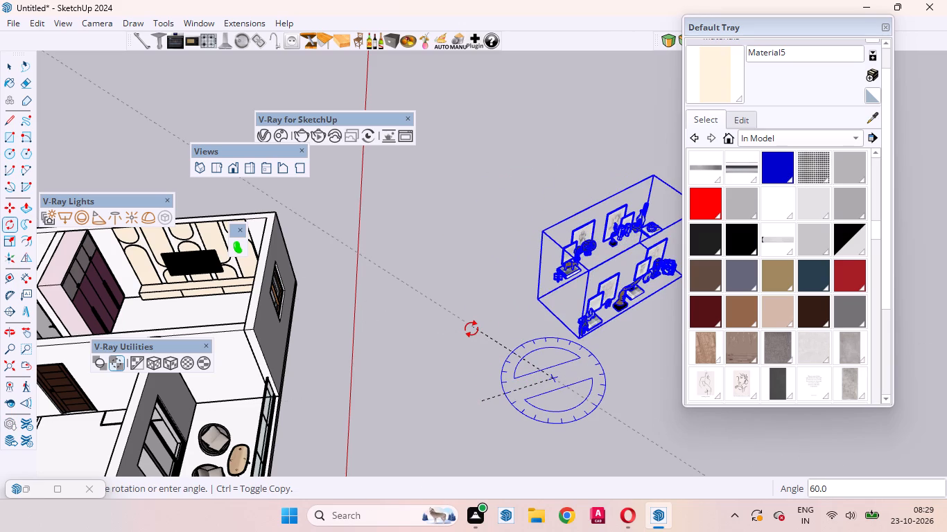
{"action": "type", "text": "90"}
{"action": "key", "text": "Return"}
{"action": "key", "text": "space"}
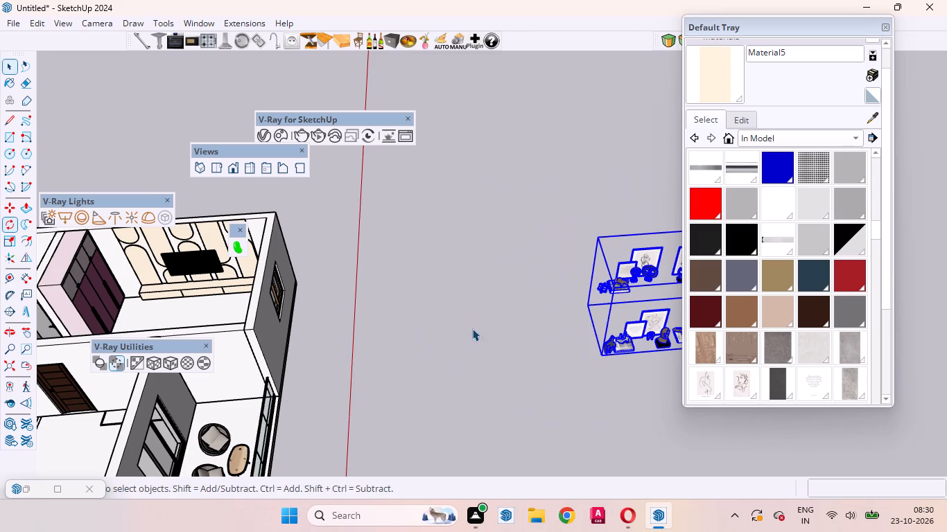
{"action": "left_click_drag", "start_coordinate": [477, 366], "coordinate": [474, 373]}
Open the imported accessories set for editing so its individual pieces can be selected.
{"action": "scroll", "coordinate": [397, 320], "scroll_direction": "down", "scroll_amount": 5}
{"action": "scroll", "coordinate": [449, 300], "scroll_direction": "up", "scroll_amount": 11}
{"action": "scroll", "coordinate": [218, 328], "scroll_direction": "down", "scroll_amount": 6}
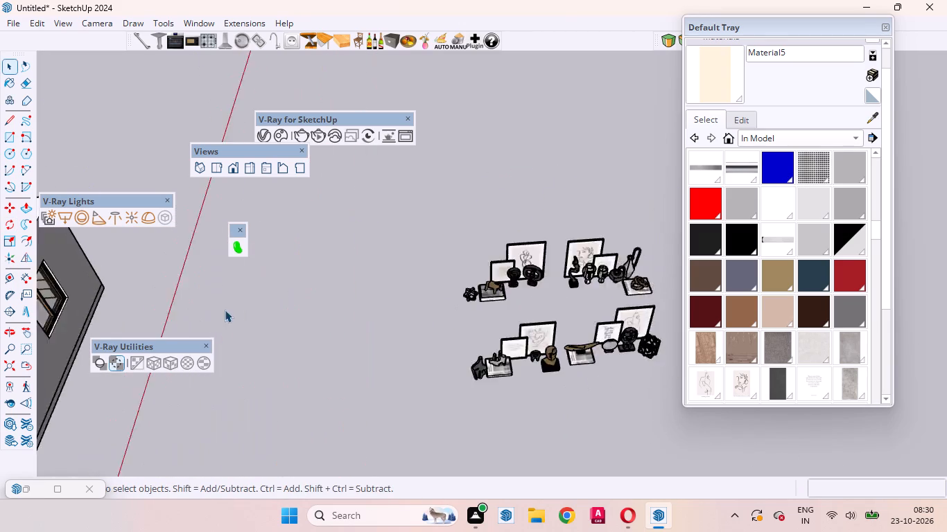
{"action": "scroll", "coordinate": [423, 317], "scroll_direction": "up", "scroll_amount": 5}
{"action": "scroll", "coordinate": [501, 405], "scroll_direction": "up", "scroll_amount": 1}
{"action": "middle_click_drag", "start_coordinate": [501, 405], "coordinate": [481, 271]}
{"action": "scroll", "coordinate": [507, 271], "scroll_direction": "down", "scroll_amount": 2}
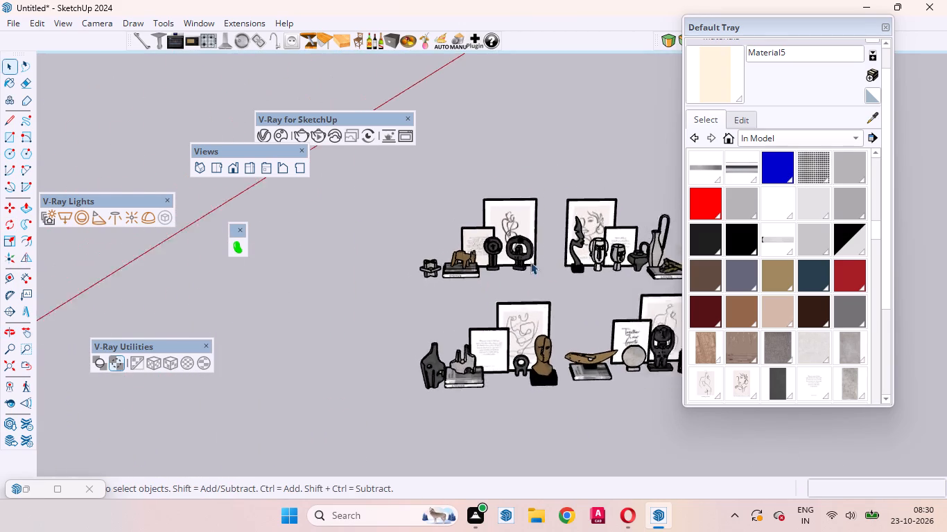
{"action": "scroll", "coordinate": [530, 262], "scroll_direction": "down", "scroll_amount": 3}
{"action": "scroll", "coordinate": [620, 330], "scroll_direction": "up", "scroll_amount": 10}
{"action": "scroll", "coordinate": [593, 314], "scroll_direction": "down", "scroll_amount": 2, "text": "ctrl"}
{"action": "left_click", "coordinate": [508, 314], "text": "ctrl"}
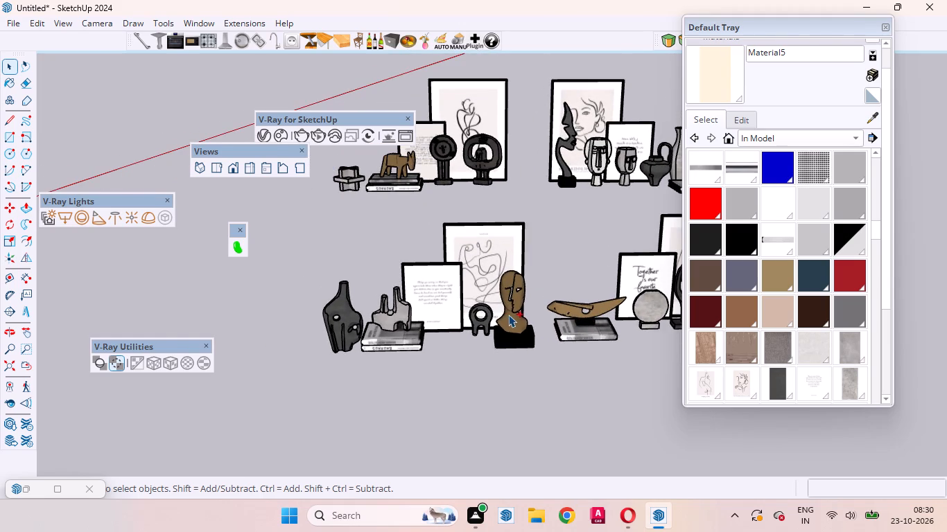
{"action": "triple_click", "coordinate": [509, 317], "text": "ctrl"}
{"action": "left_click", "coordinate": [515, 367]}
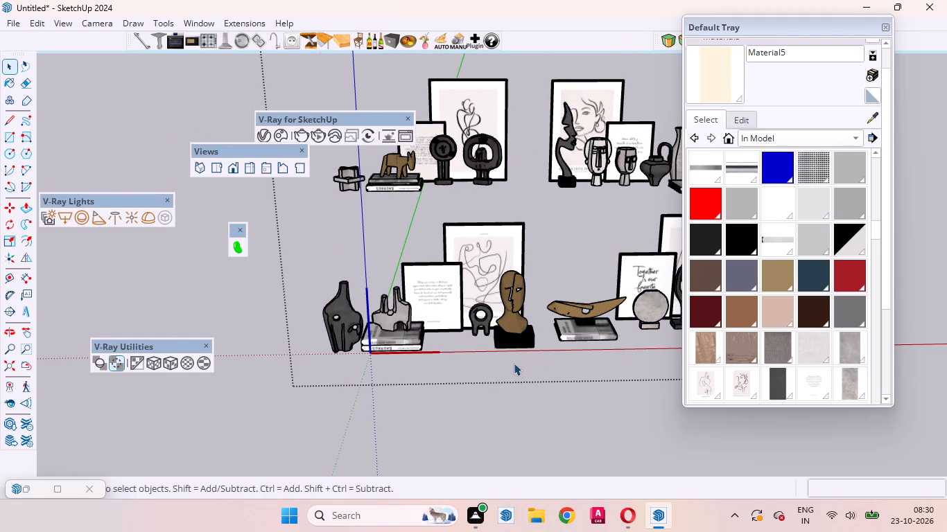
Move the black face-profile sculpture with its base about 51' 6" onto the room floor in front of the TV unit.
{"action": "scroll", "coordinate": [522, 369], "scroll_direction": "down", "scroll_amount": 4}
{"action": "scroll", "coordinate": [405, 202], "scroll_direction": "up", "scroll_amount": 13}
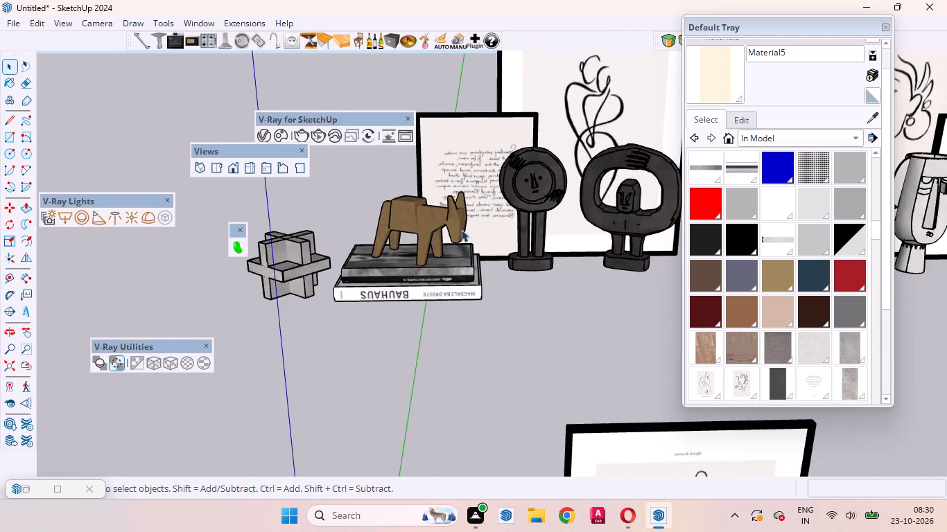
{"action": "scroll", "coordinate": [567, 253], "scroll_direction": "down", "scroll_amount": 6}
{"action": "scroll", "coordinate": [340, 261], "scroll_direction": "down", "scroll_amount": 5}
{"action": "scroll", "coordinate": [581, 265], "scroll_direction": "up", "scroll_amount": 4}
{"action": "scroll", "coordinate": [386, 242], "scroll_direction": "down", "scroll_amount": 5}
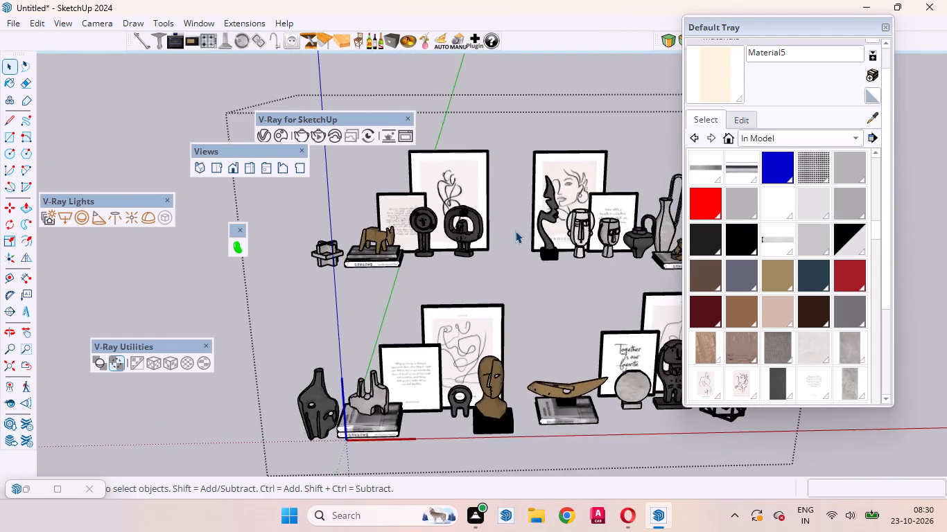
{"action": "scroll", "coordinate": [527, 236], "scroll_direction": "up", "scroll_amount": 4}
{"action": "double_click", "coordinate": [555, 244], "text": "ctrl"}
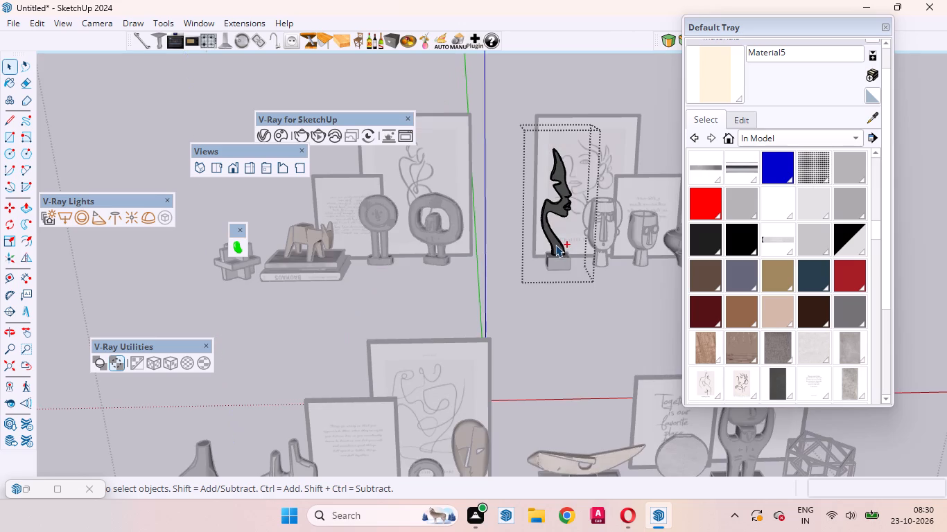
{"action": "left_click", "coordinate": [568, 290]}
{"action": "left_click", "coordinate": [557, 242]}
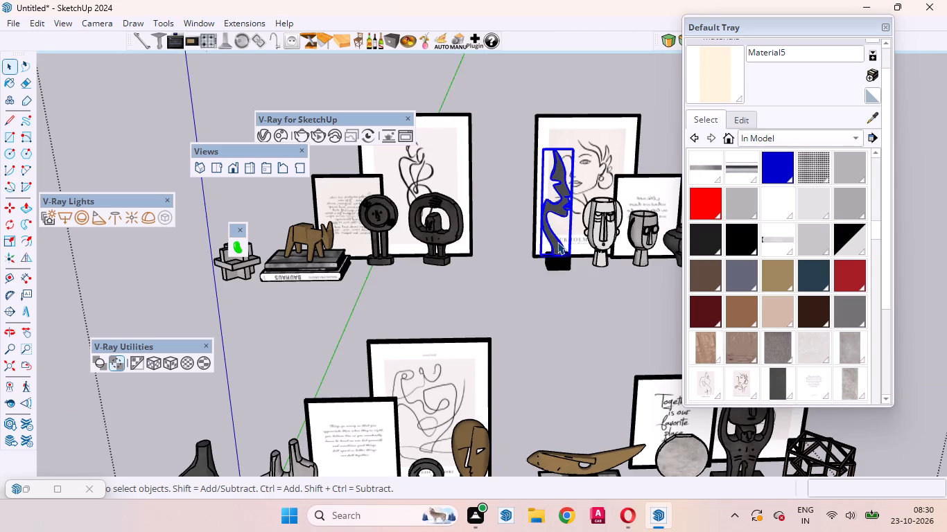
{"action": "left_click", "coordinate": [562, 260], "text": "ctrl"}
{"action": "scroll", "coordinate": [561, 269], "scroll_direction": "up", "scroll_amount": 4, "text": "ctrl"}
{"action": "scroll", "coordinate": [561, 269], "scroll_direction": "down", "scroll_amount": 1, "text": "ctrl"}
{"action": "scroll", "coordinate": [561, 269], "scroll_direction": "up", "scroll_amount": 1, "text": "ctrl"}
{"action": "key", "text": "m"}
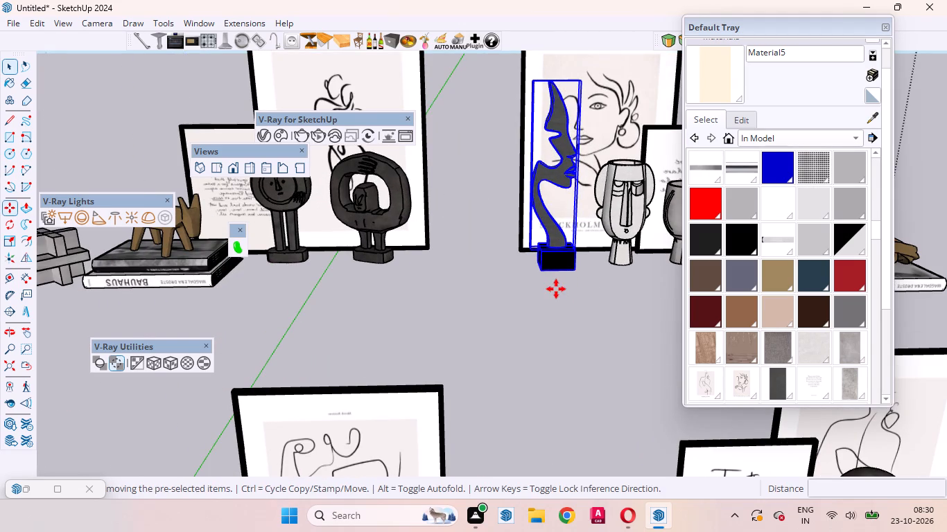
{"action": "scroll", "coordinate": [536, 271], "scroll_direction": "up", "scroll_amount": 4}
{"action": "left_click", "coordinate": [541, 270]}
{"action": "scroll", "coordinate": [501, 346], "scroll_direction": "down", "scroll_amount": 6}
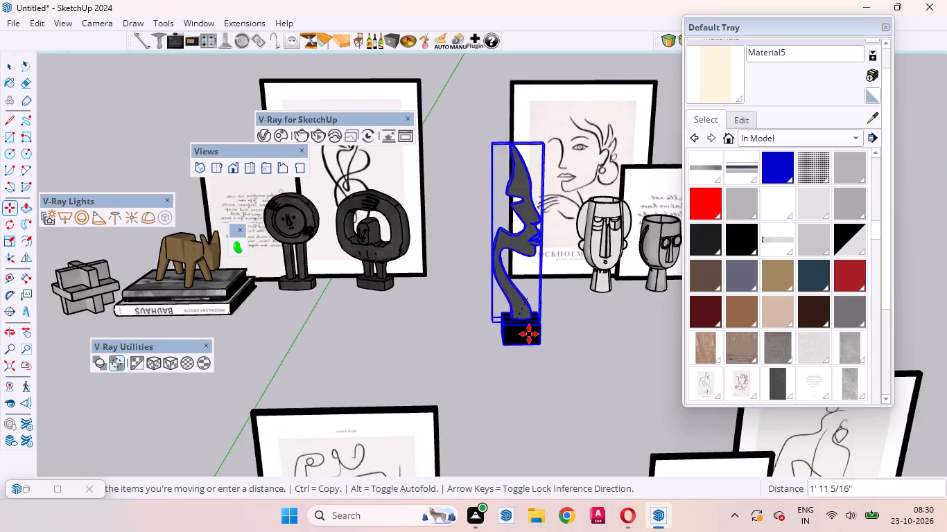
{"action": "scroll", "coordinate": [529, 334], "scroll_direction": "down", "scroll_amount": 20}
{"action": "scroll", "coordinate": [529, 334], "scroll_direction": "down", "scroll_amount": 15}
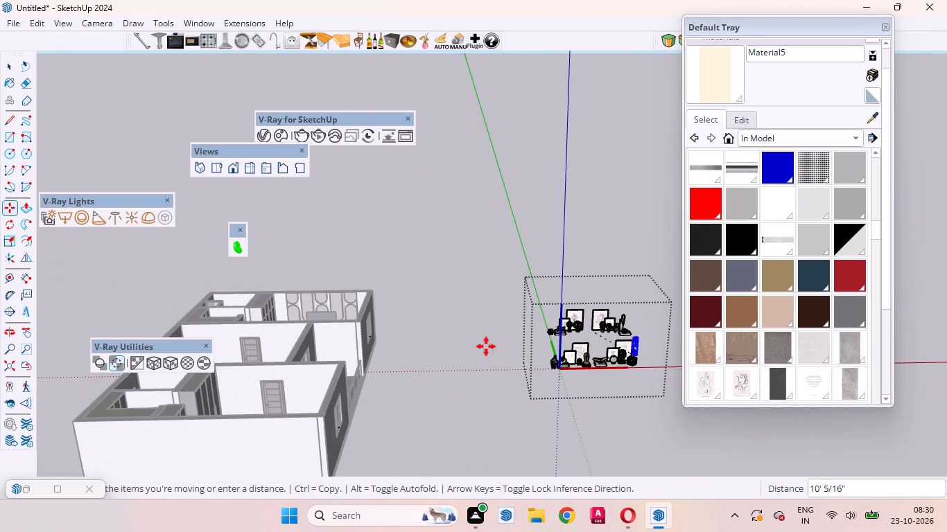
{"action": "scroll", "coordinate": [643, 344], "scroll_direction": "down", "scroll_amount": 6}
{"action": "scroll", "coordinate": [363, 278], "scroll_direction": "up", "scroll_amount": 20}
{"action": "scroll", "coordinate": [363, 278], "scroll_direction": "up", "scroll_amount": 2}
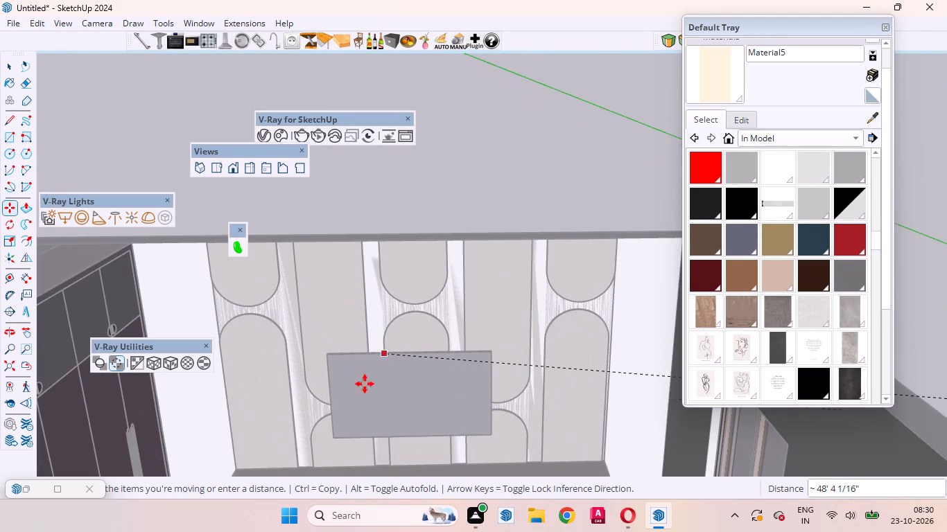
{"action": "scroll", "coordinate": [496, 363], "scroll_direction": "down", "scroll_amount": 11}
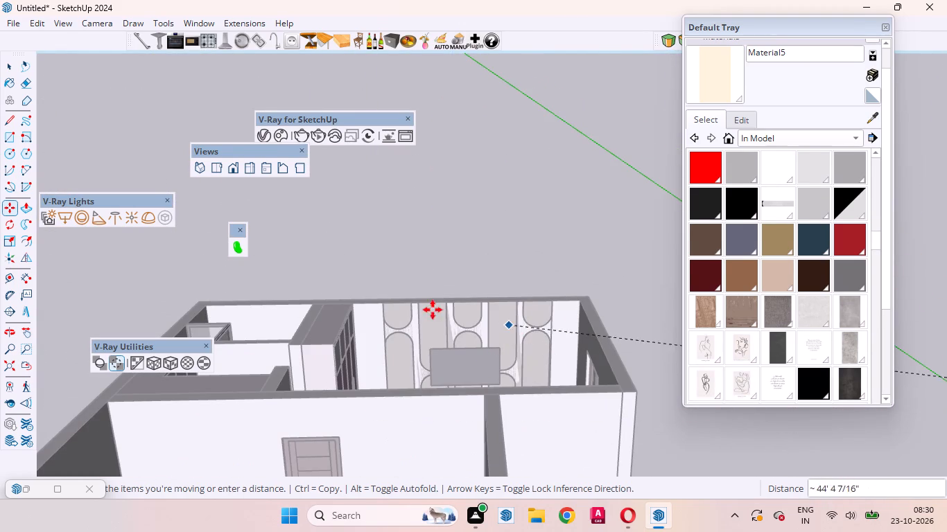
{"action": "middle_click_drag", "start_coordinate": [498, 298], "coordinate": [510, 407]}
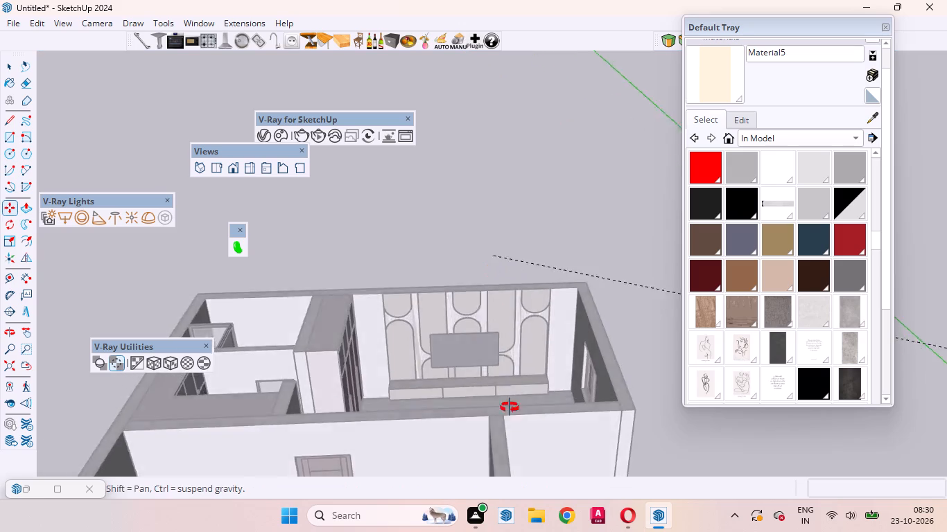
{"action": "middle_click_drag", "start_coordinate": [510, 407], "coordinate": [514, 503]}
{"action": "scroll", "coordinate": [419, 319], "scroll_direction": "up", "scroll_amount": 10}
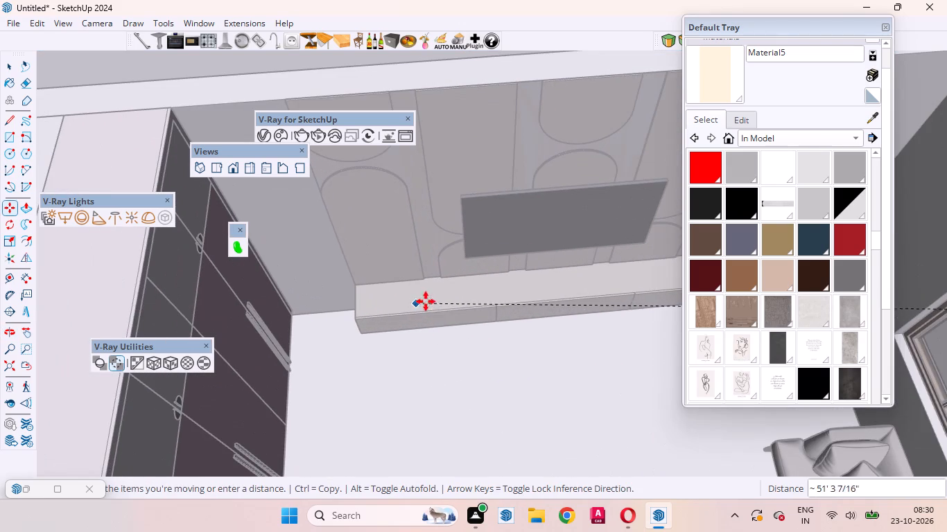
{"action": "scroll", "coordinate": [441, 381], "scroll_direction": "down", "scroll_amount": 13}
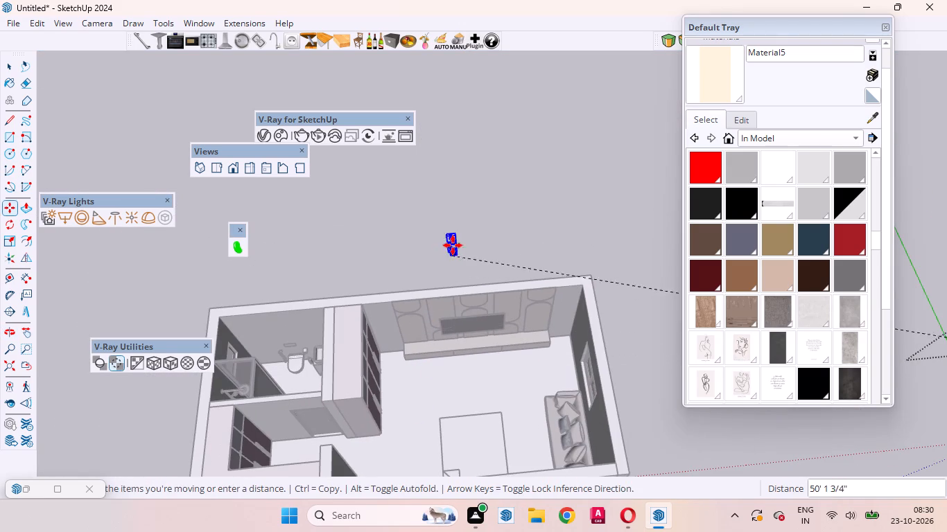
{"action": "left_click", "coordinate": [426, 377]}
Move the sculpture and base onto the TV unit's top at the end nearest the wardrobe, and exit the set.
{"action": "scroll", "coordinate": [429, 382], "scroll_direction": "up", "scroll_amount": 16}
{"action": "middle_click_drag", "start_coordinate": [424, 375], "coordinate": [440, 327]}
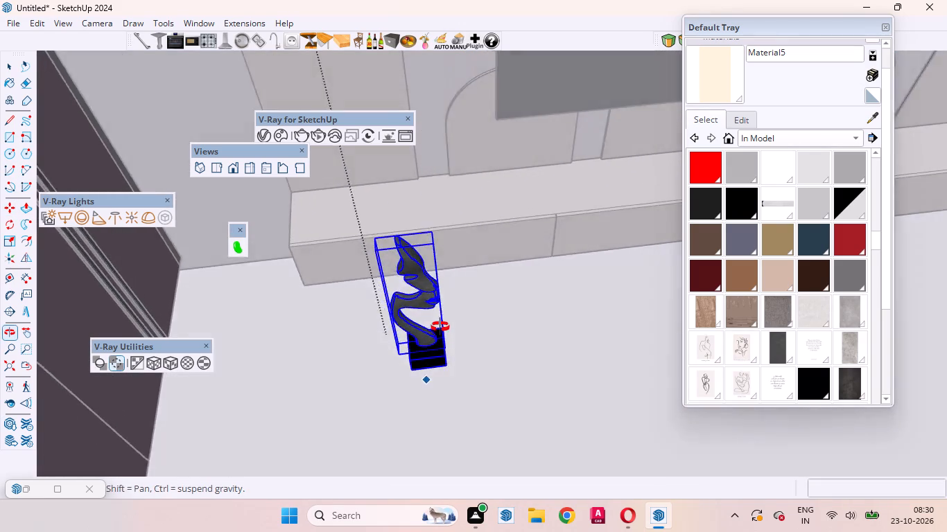
{"action": "middle_click_drag", "start_coordinate": [440, 327], "coordinate": [446, 296]}
{"action": "left_click", "coordinate": [410, 375]}
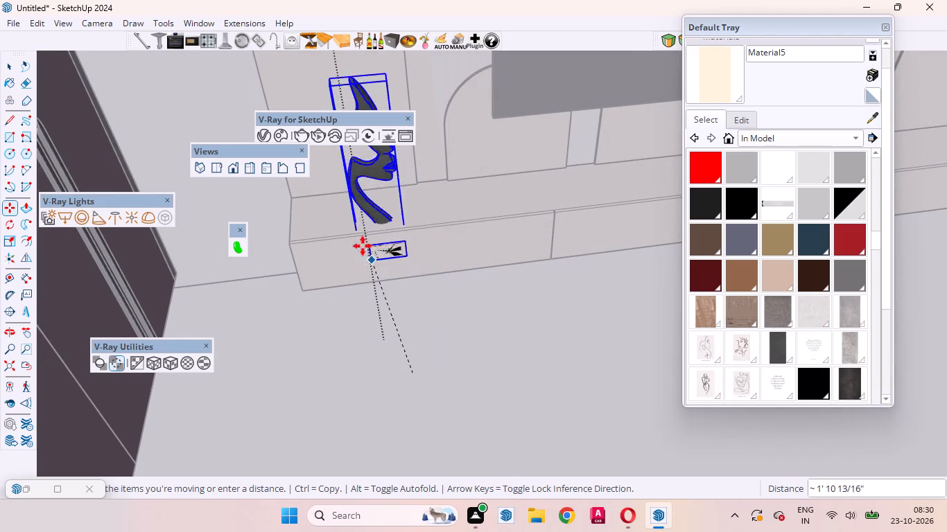
{"action": "left_click", "coordinate": [350, 224]}
{"action": "scroll", "coordinate": [375, 332], "scroll_direction": "down", "scroll_amount": 4}
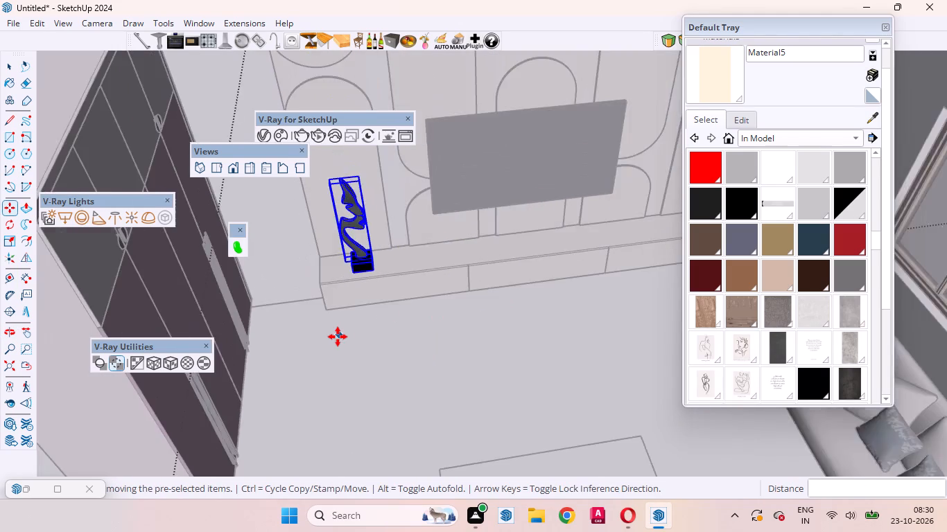
{"action": "scroll", "coordinate": [338, 337], "scroll_direction": "down", "scroll_amount": 13}
{"action": "key", "text": "space"}
{"action": "left_click", "coordinate": [476, 132]}
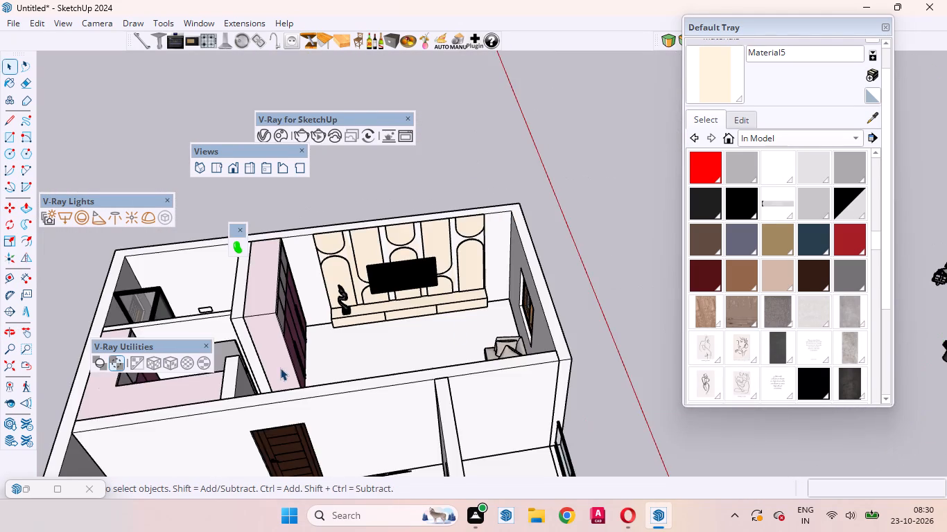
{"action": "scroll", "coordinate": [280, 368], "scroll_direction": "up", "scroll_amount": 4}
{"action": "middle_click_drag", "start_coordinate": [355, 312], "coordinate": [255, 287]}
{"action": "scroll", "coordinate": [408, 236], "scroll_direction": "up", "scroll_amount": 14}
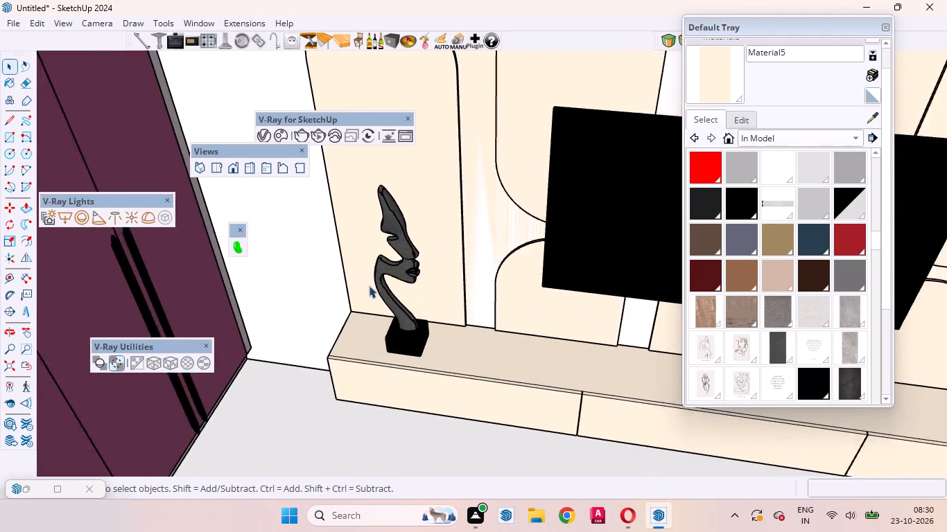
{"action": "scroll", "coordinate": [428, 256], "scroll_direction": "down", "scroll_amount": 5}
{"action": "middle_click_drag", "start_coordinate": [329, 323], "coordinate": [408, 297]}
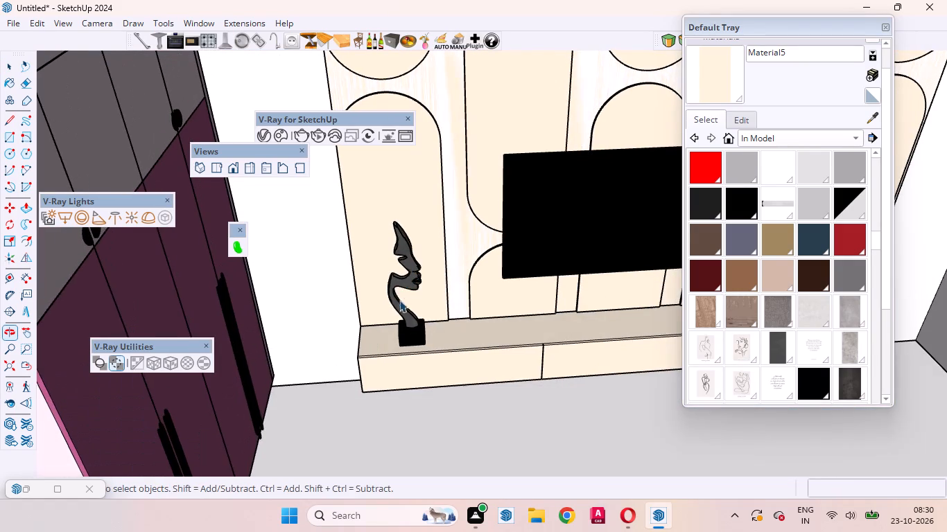
Explode the imported accessories set into its individual pieces.
{"action": "triple_click", "coordinate": [397, 271]}
{"action": "scroll", "coordinate": [370, 351], "scroll_direction": "down", "scroll_amount": 6}
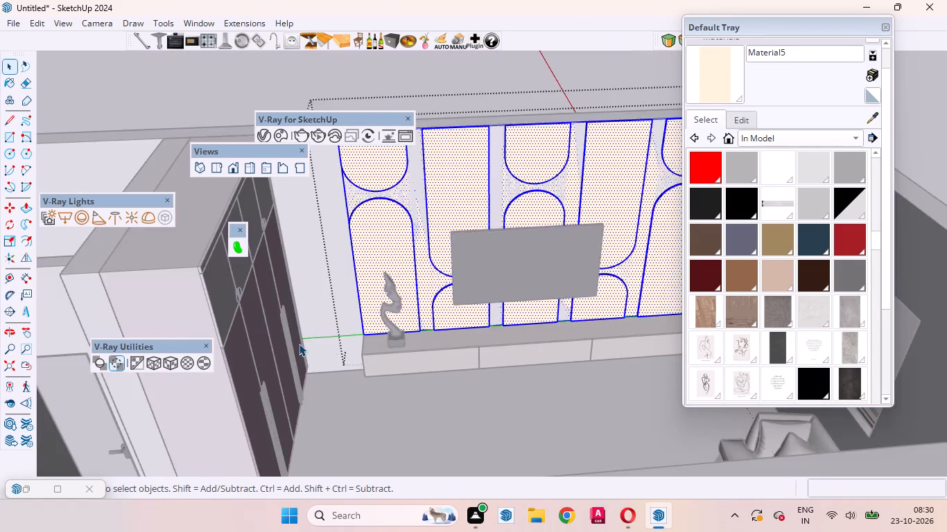
{"action": "scroll", "coordinate": [299, 344], "scroll_direction": "down", "scroll_amount": 18}
{"action": "left_click", "coordinate": [499, 320]}
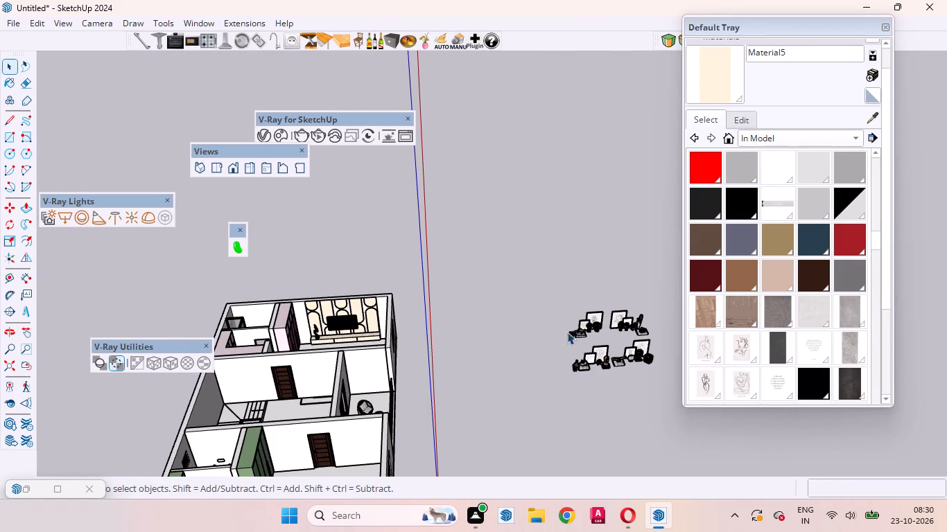
{"action": "left_click", "coordinate": [577, 328]}
{"action": "right_click", "coordinate": [578, 328]}
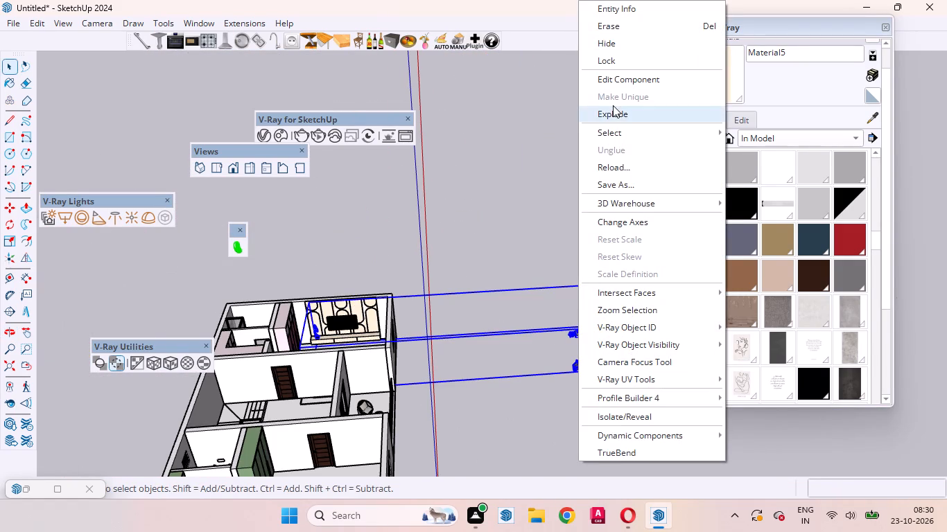
{"action": "left_click", "coordinate": [613, 109]}
{"action": "left_click", "coordinate": [462, 302]}
Scale the face-profile sculpture and its base to about 0.80 in height and make them slightly narrower along the green axis.
{"action": "scroll", "coordinate": [294, 340], "scroll_direction": "up", "scroll_amount": 8}
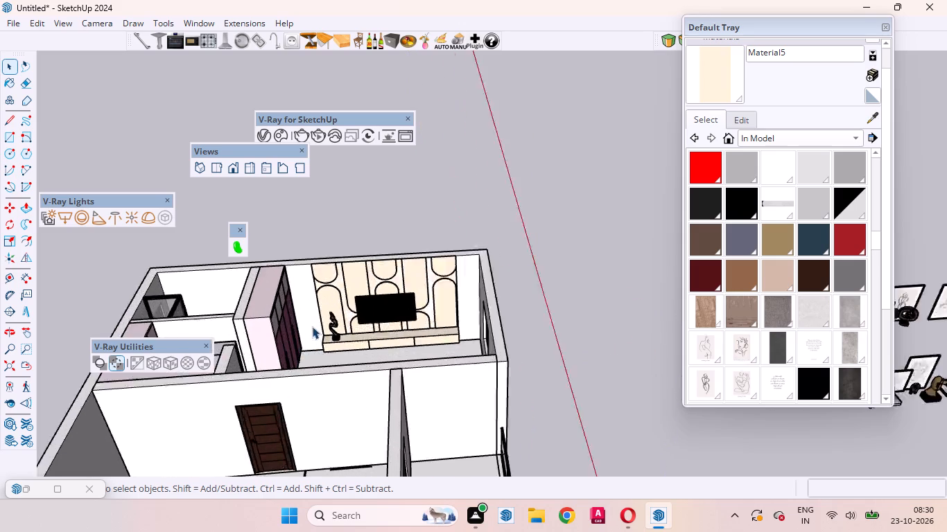
{"action": "scroll", "coordinate": [312, 326], "scroll_direction": "up", "scroll_amount": 12}
{"action": "left_click", "coordinate": [340, 290]}
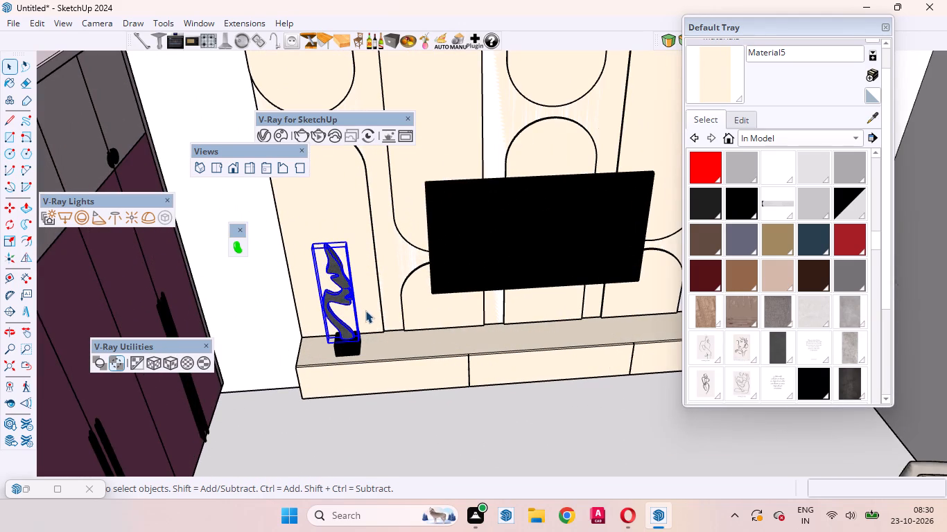
{"action": "left_click", "coordinate": [346, 351], "text": "ctrl"}
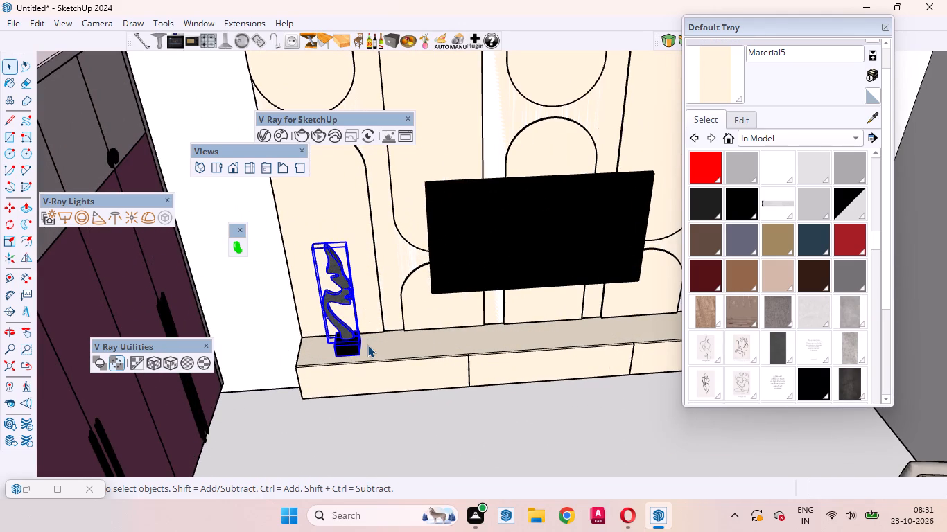
{"action": "key", "text": "s"}
{"action": "left_click", "coordinate": [328, 241]}
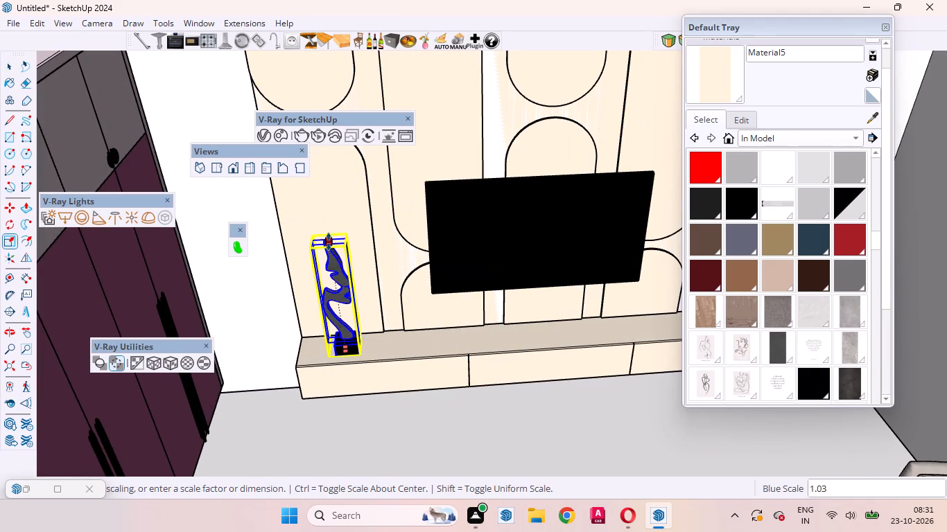
{"action": "left_click", "coordinate": [333, 267]}
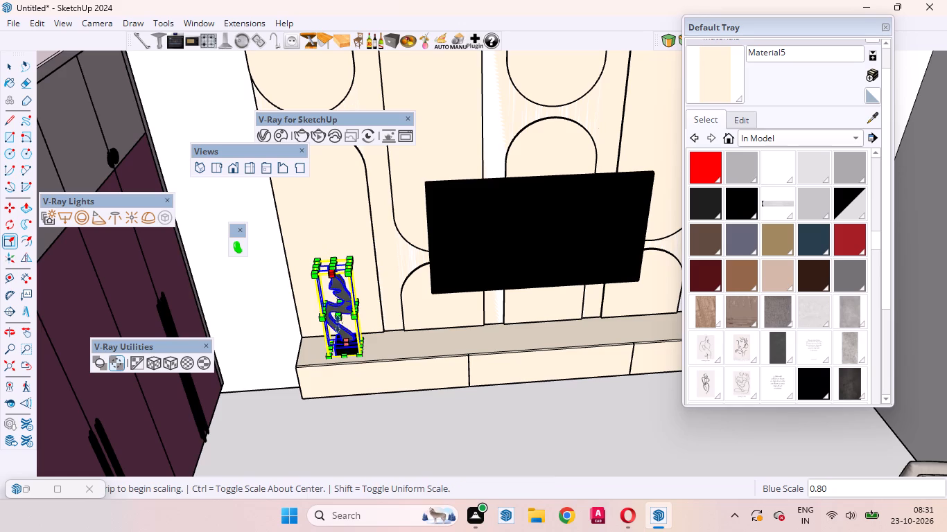
{"action": "left_click", "coordinate": [322, 308]}
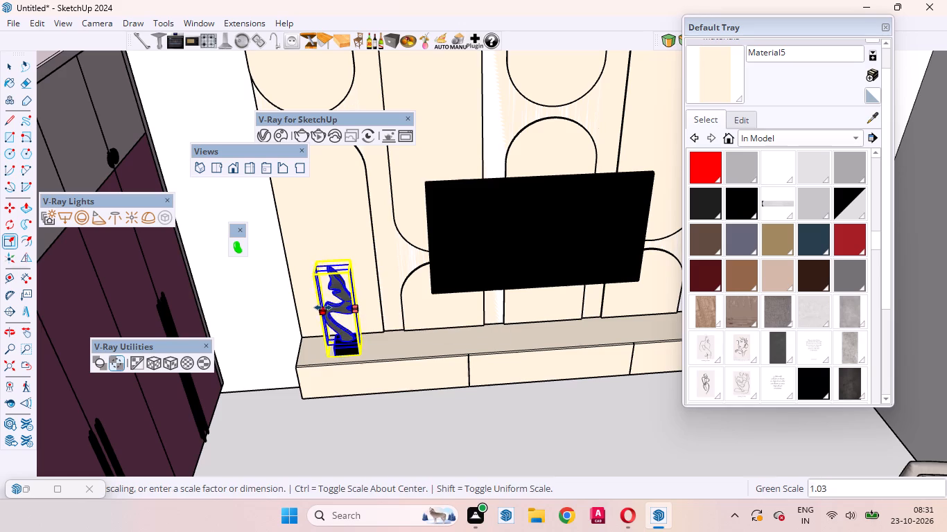
{"action": "left_click", "coordinate": [329, 308]}
{"action": "key", "text": "space"}
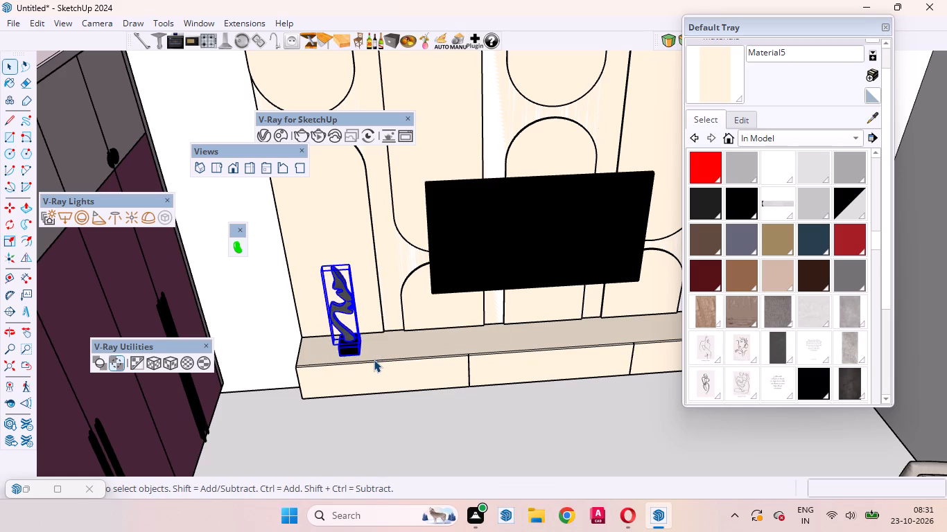
Rotate the sculpture and base about 15 degrees around a point on the floor in front of the TV unit.
{"action": "key", "text": "q"}
{"action": "left_click", "coordinate": [412, 433]}
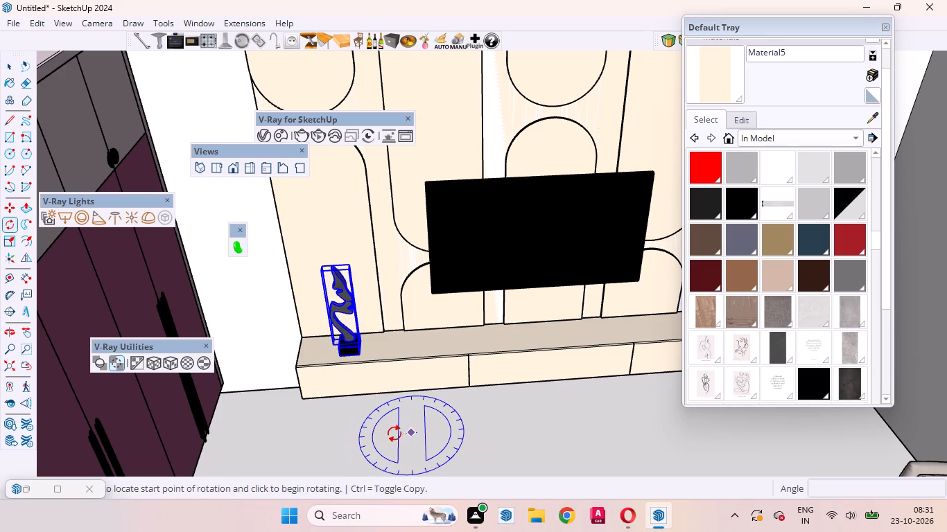
{"action": "left_click", "coordinate": [388, 436]}
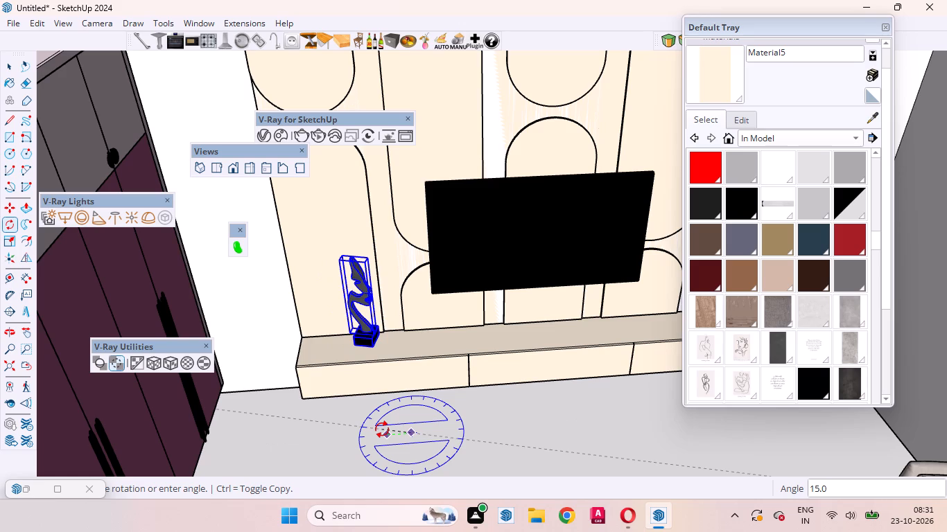
{"action": "left_click", "coordinate": [382, 429]}
{"action": "key", "text": "space"}
{"action": "scroll", "coordinate": [363, 401], "scroll_direction": "down", "scroll_amount": 13}
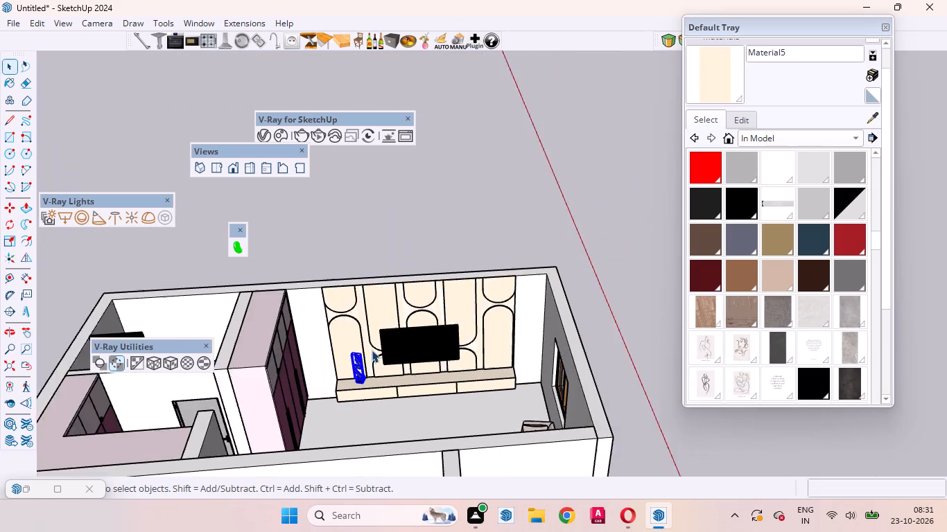
{"action": "left_click", "coordinate": [498, 203]}
Move the sculpture and base a few inches along the TV unit's top toward the wardrobe and check how they sit.
{"action": "scroll", "coordinate": [340, 402], "scroll_direction": "up", "scroll_amount": 20}
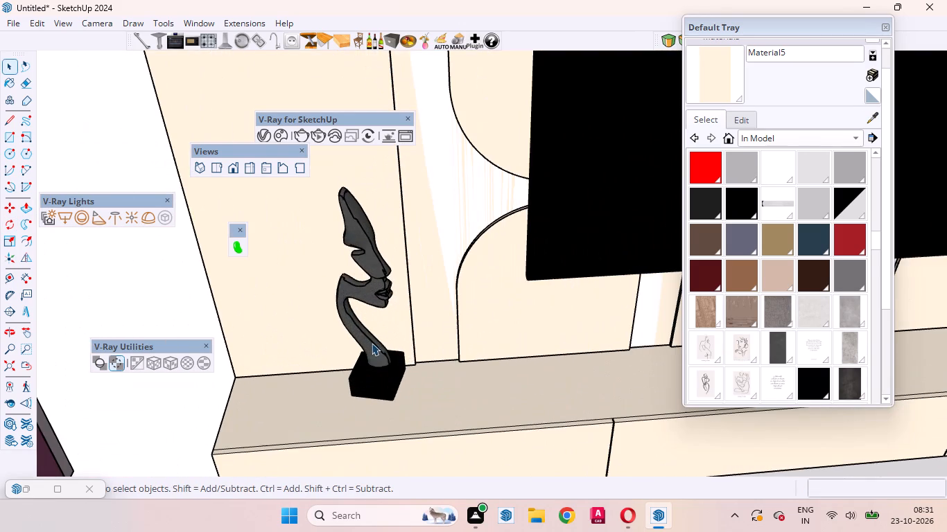
{"action": "left_click", "coordinate": [373, 348]}
{"action": "left_click", "coordinate": [378, 383], "text": "ctrl"}
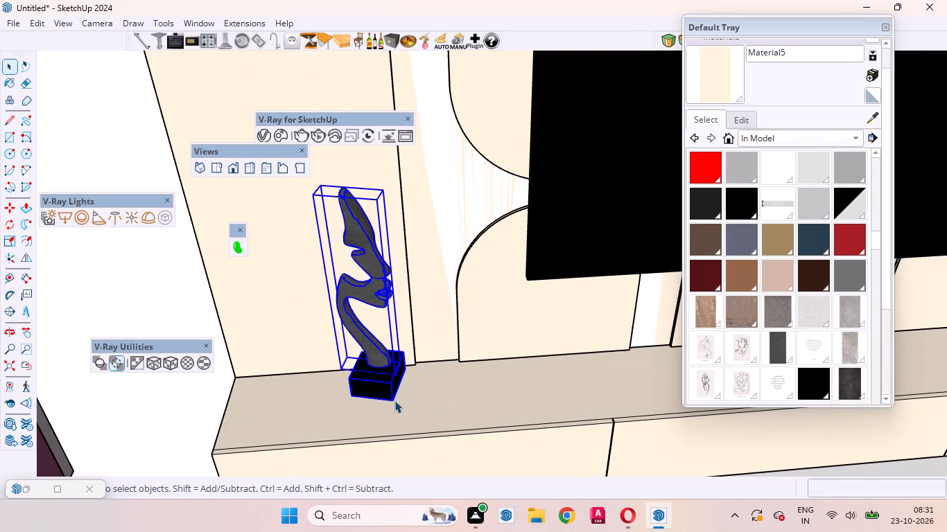
{"action": "key", "text": "m"}
{"action": "left_click", "coordinate": [401, 411]}
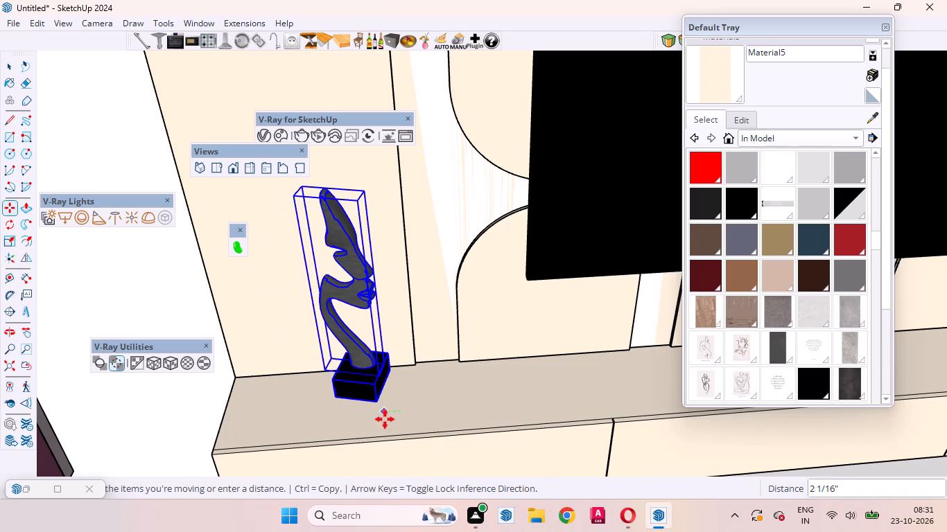
{"action": "left_click", "coordinate": [377, 425]}
{"action": "scroll", "coordinate": [372, 411], "scroll_direction": "up", "scroll_amount": 7}
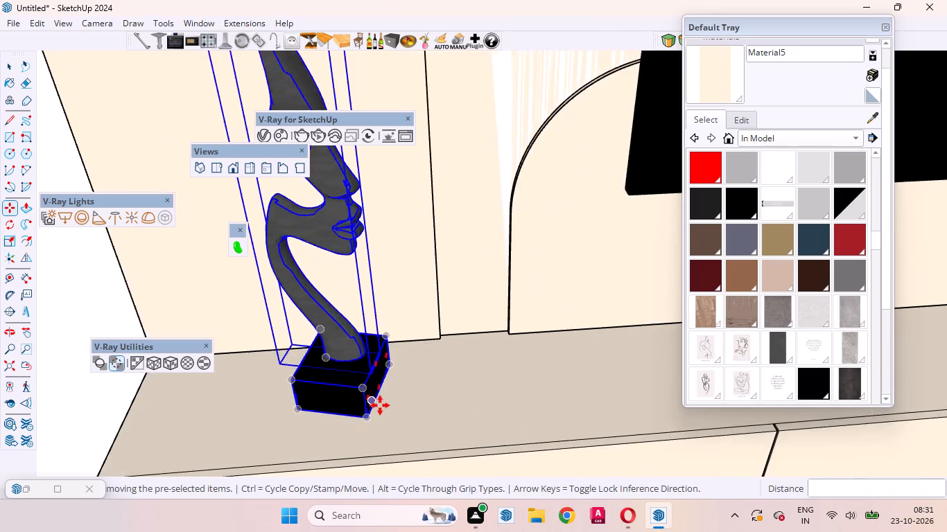
{"action": "scroll", "coordinate": [380, 405], "scroll_direction": "up", "scroll_amount": 3}
{"action": "middle_click_drag", "start_coordinate": [358, 427], "coordinate": [268, 379]}
{"action": "key", "text": "space"}
{"action": "scroll", "coordinate": [397, 360], "scroll_direction": "up", "scroll_amount": 1}
{"action": "scroll", "coordinate": [397, 360], "scroll_direction": "down", "scroll_amount": 8}
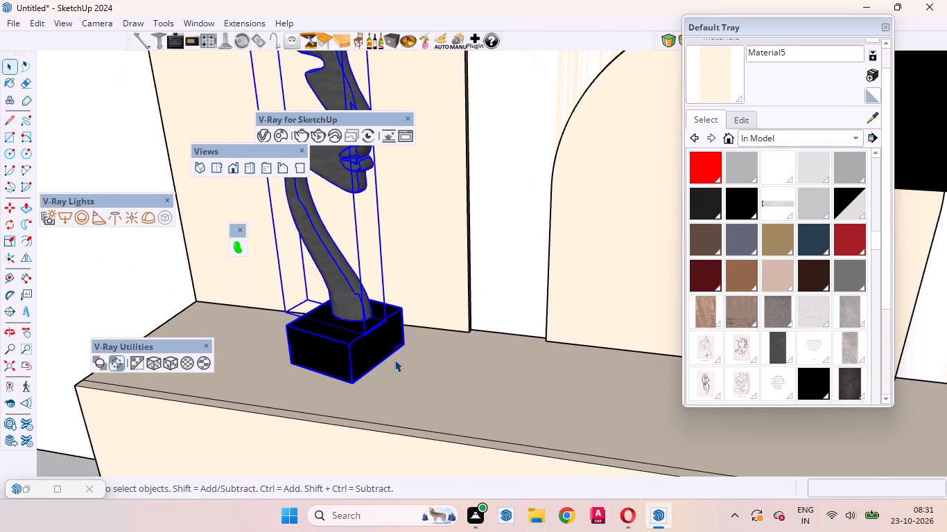
{"action": "scroll", "coordinate": [394, 360], "scroll_direction": "down", "scroll_amount": 3}
{"action": "scroll", "coordinate": [394, 359], "scroll_direction": "down", "scroll_amount": 19}
{"action": "left_click", "coordinate": [536, 135]}
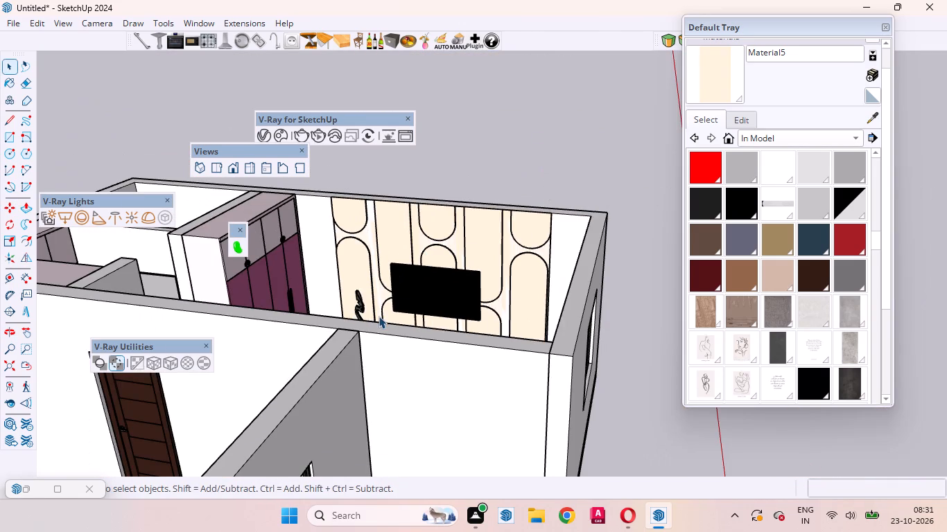
Look over the loose accessories outside the apartment for another piece to place on the TV unit.
{"action": "scroll", "coordinate": [378, 317], "scroll_direction": "up", "scroll_amount": 5}
{"action": "middle_click_drag", "start_coordinate": [354, 314], "coordinate": [444, 337]}
{"action": "scroll", "coordinate": [349, 370], "scroll_direction": "down", "scroll_amount": 13}
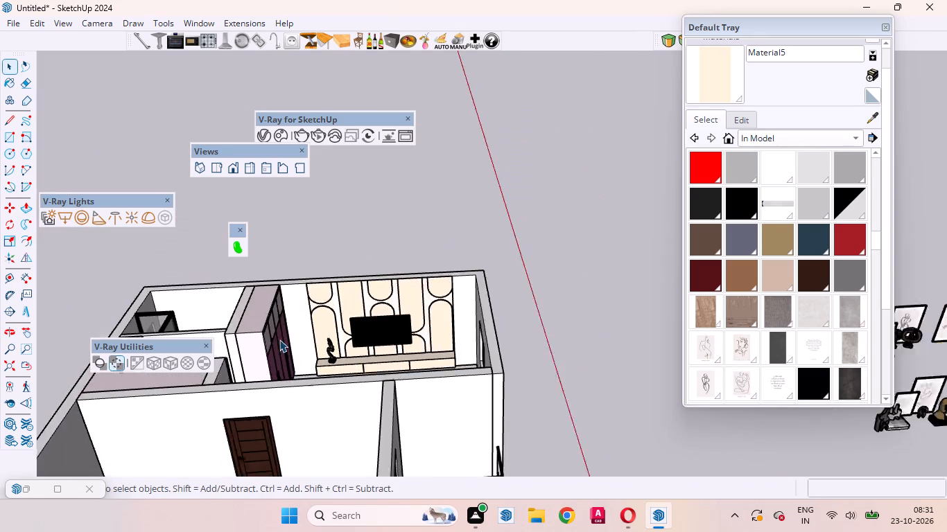
{"action": "scroll", "coordinate": [279, 339], "scroll_direction": "down", "scroll_amount": 7}
{"action": "scroll", "coordinate": [620, 308], "scroll_direction": "up", "scroll_amount": 17}
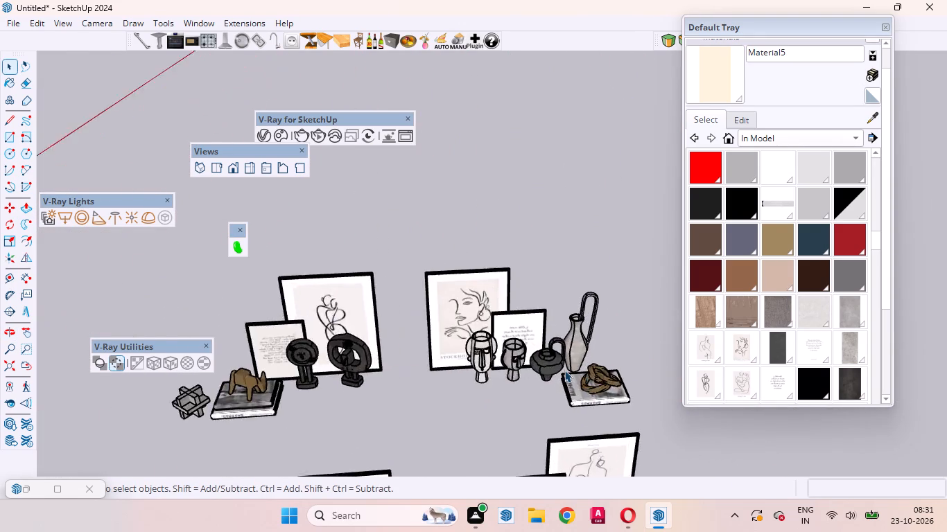
{"action": "scroll", "coordinate": [564, 370], "scroll_direction": "up", "scroll_amount": 2}
{"action": "scroll", "coordinate": [503, 359], "scroll_direction": "down", "scroll_amount": 3}
{"action": "scroll", "coordinate": [583, 377], "scroll_direction": "up", "scroll_amount": 9}
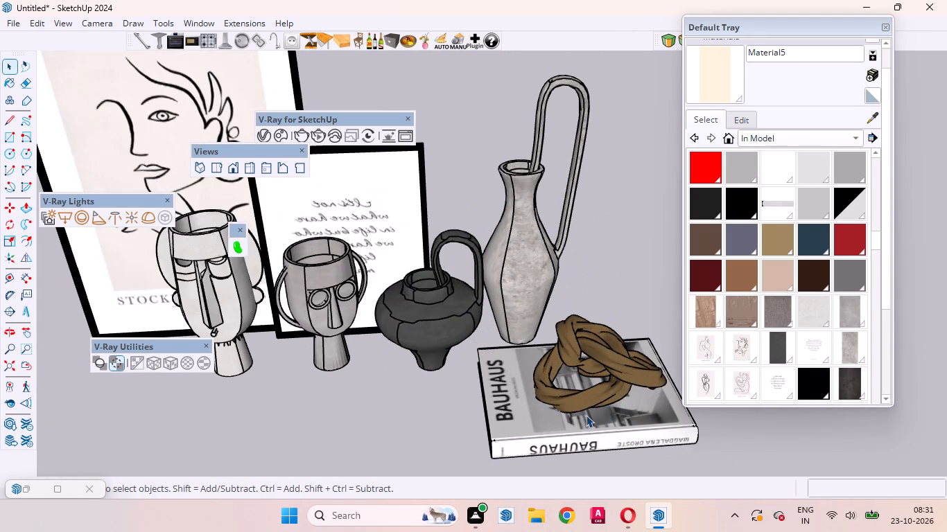
{"action": "middle_click_drag", "start_coordinate": [550, 423], "coordinate": [548, 429]}
{"action": "scroll", "coordinate": [582, 417], "scroll_direction": "down", "scroll_amount": 9}
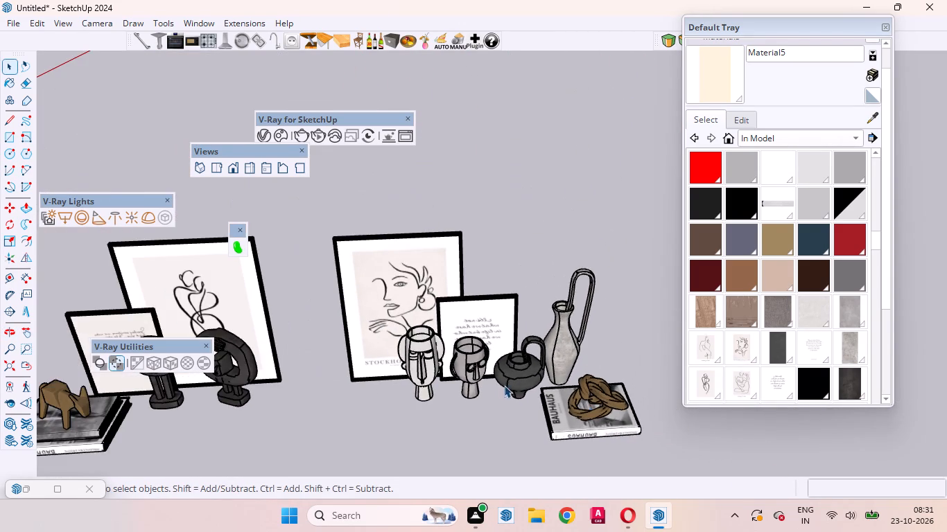
{"action": "scroll", "coordinate": [609, 420], "scroll_direction": "up", "scroll_amount": 3}
{"action": "scroll", "coordinate": [609, 420], "scroll_direction": "down", "scroll_amount": 8}
{"action": "scroll", "coordinate": [543, 404], "scroll_direction": "up", "scroll_amount": 4}
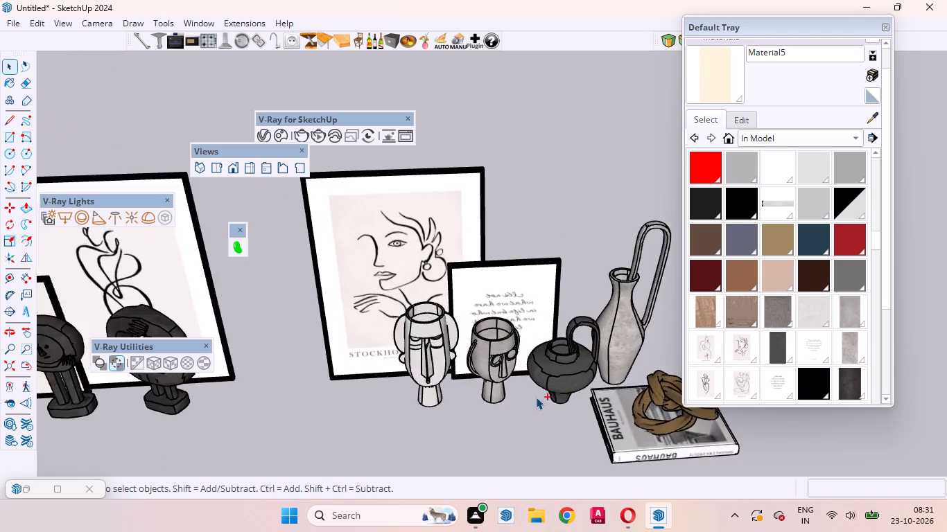
{"action": "scroll", "coordinate": [536, 397], "scroll_direction": "up", "scroll_amount": 2}
{"action": "scroll", "coordinate": [424, 389], "scroll_direction": "down", "scroll_amount": 5, "text": "ctrl"}
{"action": "scroll", "coordinate": [695, 432], "scroll_direction": "up", "scroll_amount": 5, "text": "ctrl"}
Move the Bauhaus book with its brown knot ornament about 47' 2" to the TV unit's end farthest from the wardrobe.
{"action": "double_click", "coordinate": [479, 423], "text": "ctrl"}
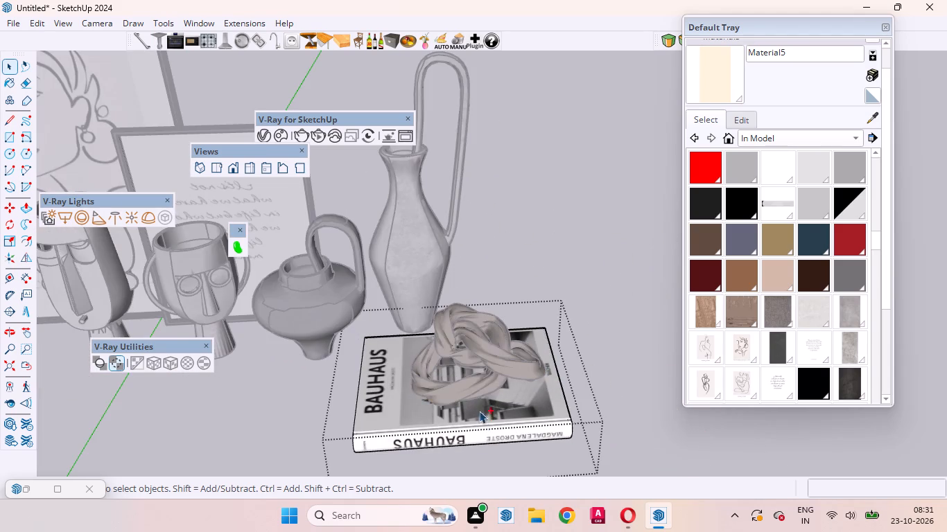
{"action": "left_click", "coordinate": [582, 333], "text": "ctrl"}
{"action": "left_click", "coordinate": [492, 426], "text": "ctrl"}
{"action": "left_click", "coordinate": [472, 359], "text": "ctrl"}
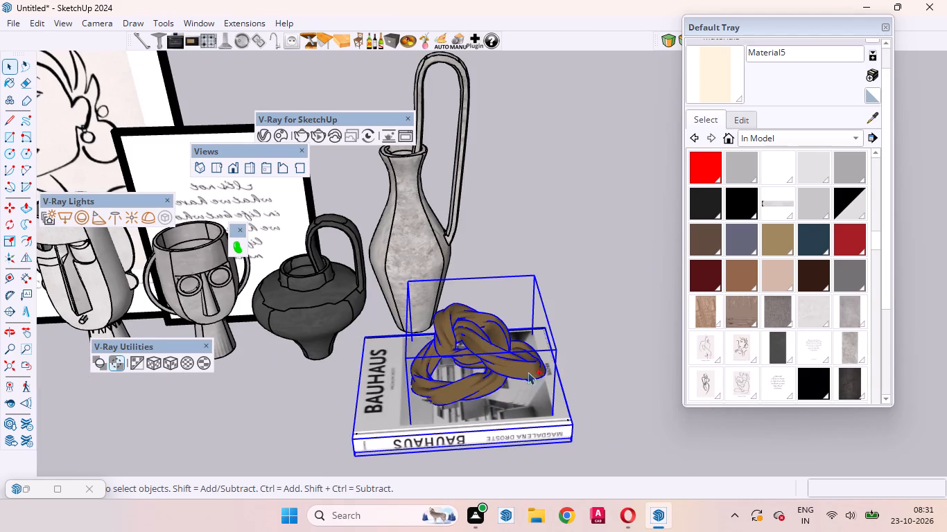
{"action": "key", "text": "m"}
{"action": "scroll", "coordinate": [383, 472], "scroll_direction": "up", "scroll_amount": 4}
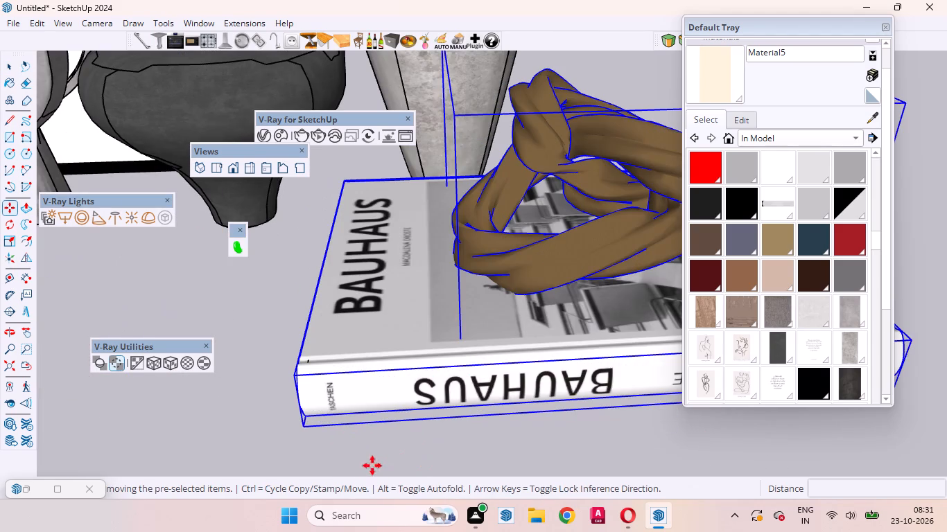
{"action": "left_click", "coordinate": [301, 429]}
{"action": "scroll", "coordinate": [453, 378], "scroll_direction": "down", "scroll_amount": 17}
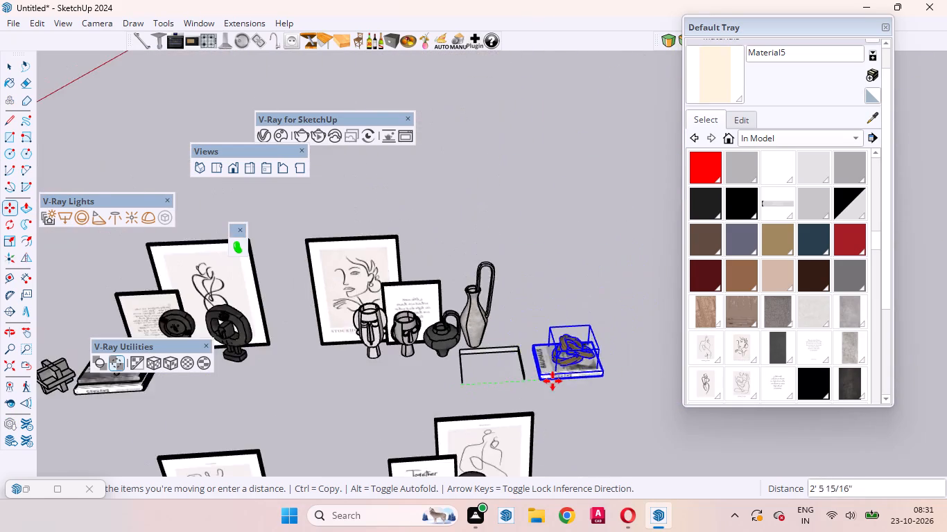
{"action": "scroll", "coordinate": [553, 381], "scroll_direction": "down", "scroll_amount": 5}
{"action": "scroll", "coordinate": [477, 394], "scroll_direction": "up", "scroll_amount": 5}
{"action": "scroll", "coordinate": [358, 404], "scroll_direction": "down", "scroll_amount": 5}
{"action": "scroll", "coordinate": [606, 410], "scroll_direction": "down", "scroll_amount": 4}
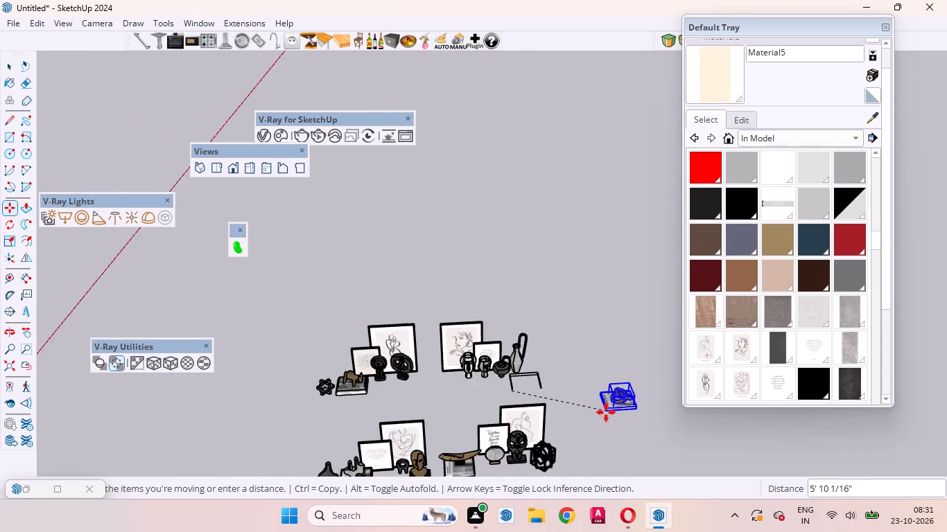
{"action": "scroll", "coordinate": [606, 412], "scroll_direction": "down", "scroll_amount": 17}
{"action": "scroll", "coordinate": [313, 423], "scroll_direction": "up", "scroll_amount": 5}
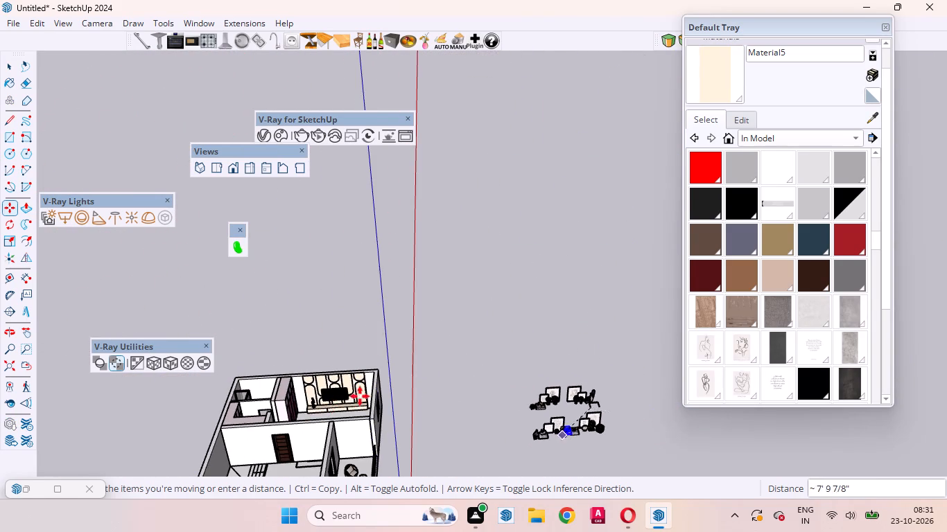
{"action": "scroll", "coordinate": [364, 396], "scroll_direction": "up", "scroll_amount": 4}
{"action": "scroll", "coordinate": [333, 403], "scroll_direction": "up", "scroll_amount": 20}
{"action": "scroll", "coordinate": [333, 403], "scroll_direction": "up", "scroll_amount": 4}
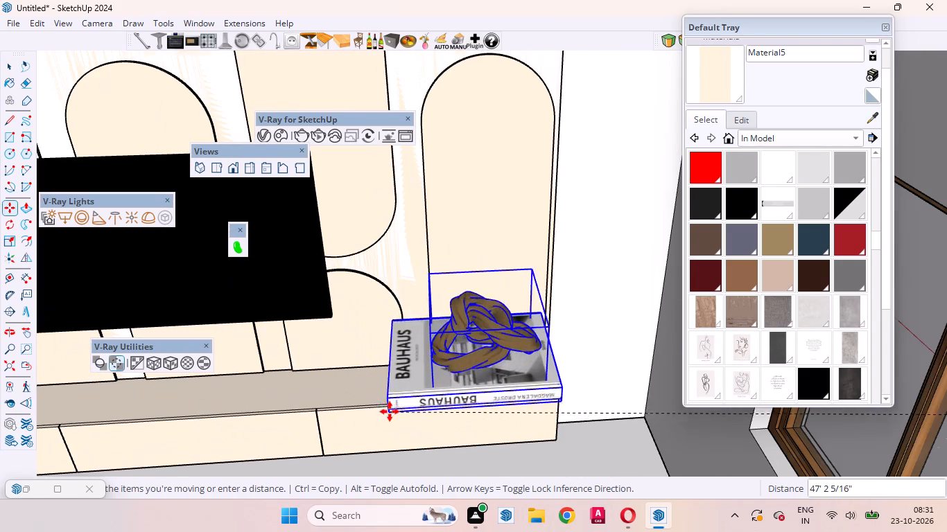
{"action": "left_click", "coordinate": [388, 400]}
Reposition the Bauhaus book with its knot ornament at the TV unit's front edge, finishing with a shift of about 2 5/16".
{"action": "scroll", "coordinate": [392, 404], "scroll_direction": "up", "scroll_amount": 6}
{"action": "middle_click_drag", "start_coordinate": [388, 410], "coordinate": [408, 404]}
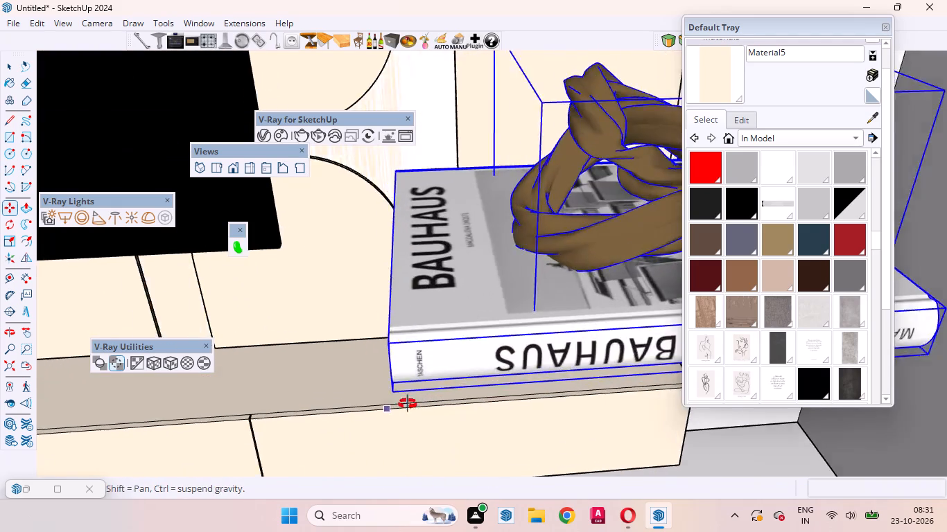
{"action": "middle_click_drag", "start_coordinate": [408, 404], "coordinate": [437, 389]}
{"action": "left_click", "coordinate": [519, 335]}
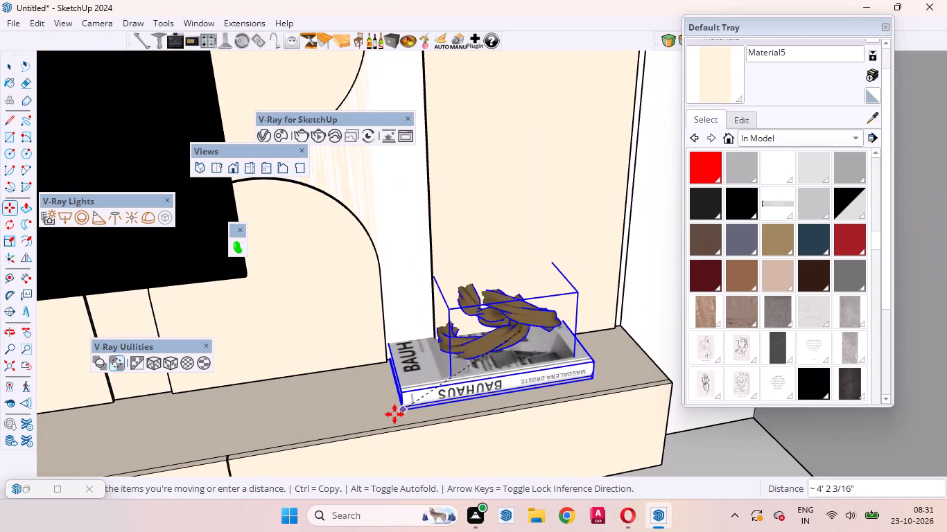
{"action": "left_click", "coordinate": [391, 418]}
{"action": "middle_click_drag", "start_coordinate": [422, 420], "coordinate": [559, 345]}
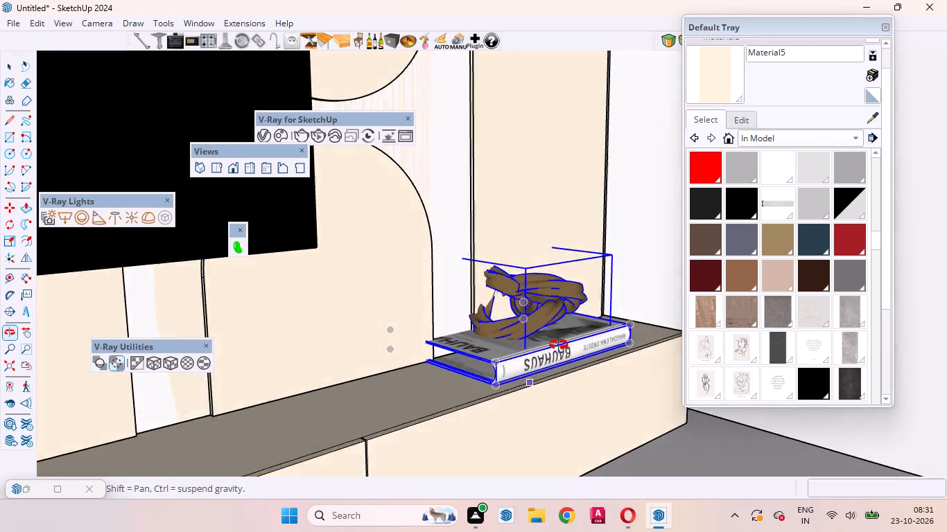
{"action": "middle_click_drag", "start_coordinate": [559, 345], "coordinate": [560, 364]}
{"action": "left_click", "coordinate": [499, 398]}
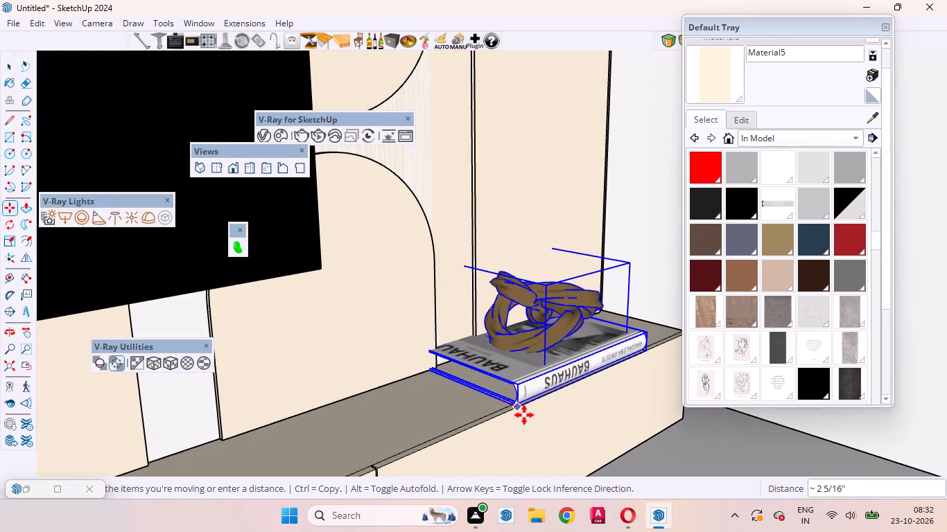
{"action": "left_click", "coordinate": [525, 415]}
{"action": "middle_click_drag", "start_coordinate": [553, 414], "coordinate": [408, 511]}
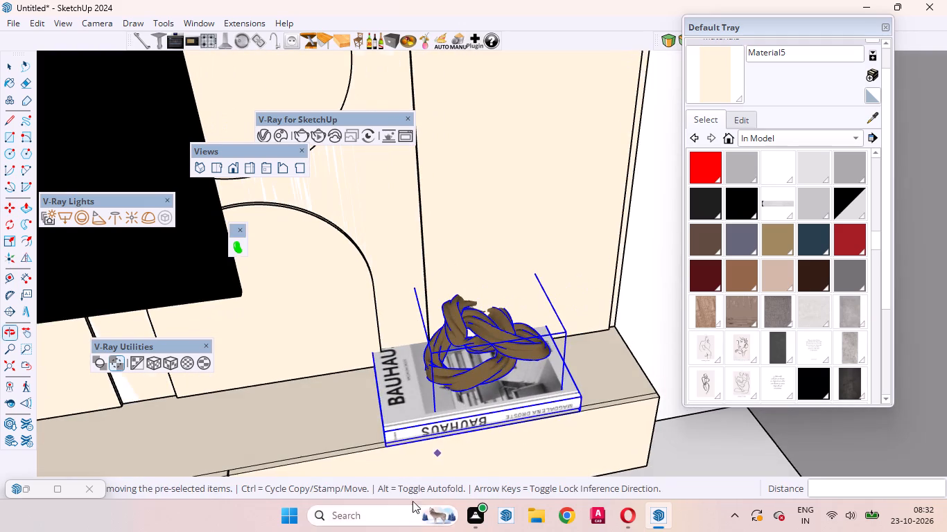
Scale the book and knot ornament down uniformly, by about 0.91 and again by about 0.70.
{"action": "key", "text": "s"}
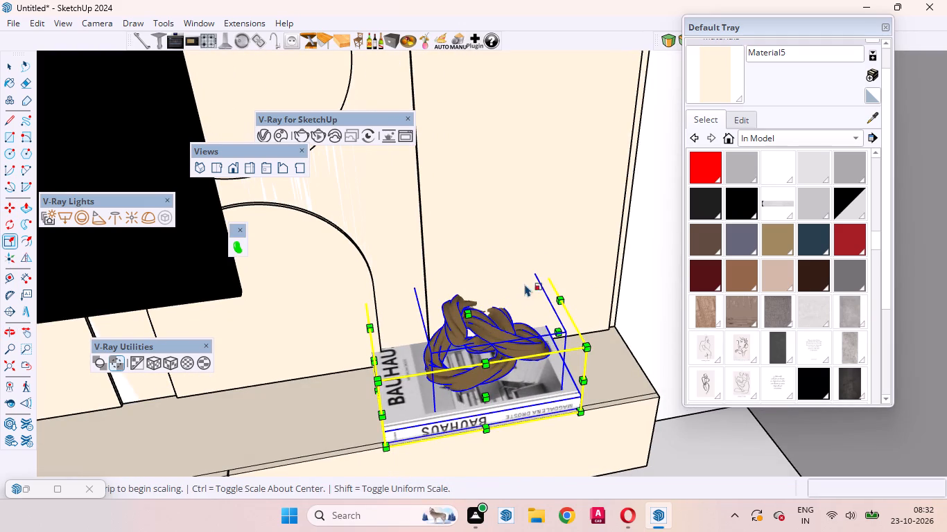
{"action": "left_click_drag", "start_coordinate": [542, 259], "coordinate": [534, 281]}
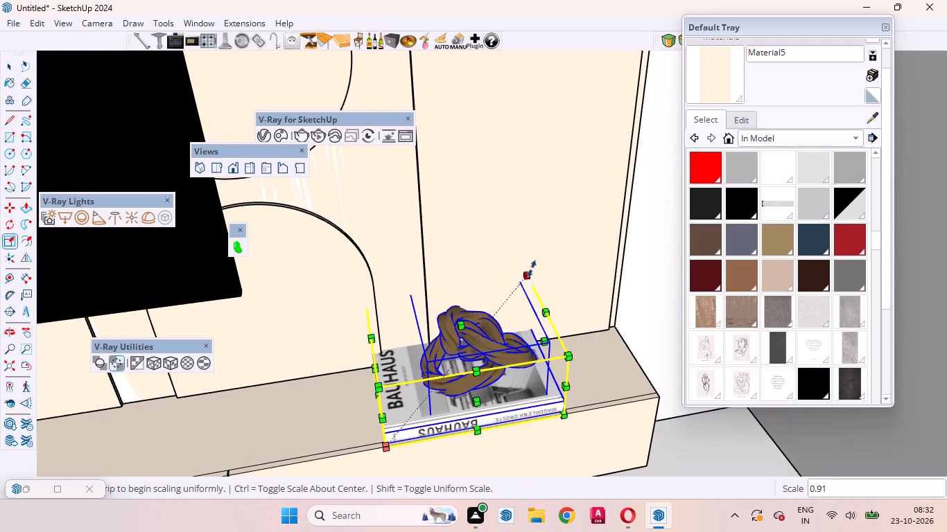
{"action": "left_click_drag", "start_coordinate": [532, 269], "coordinate": [506, 335]}
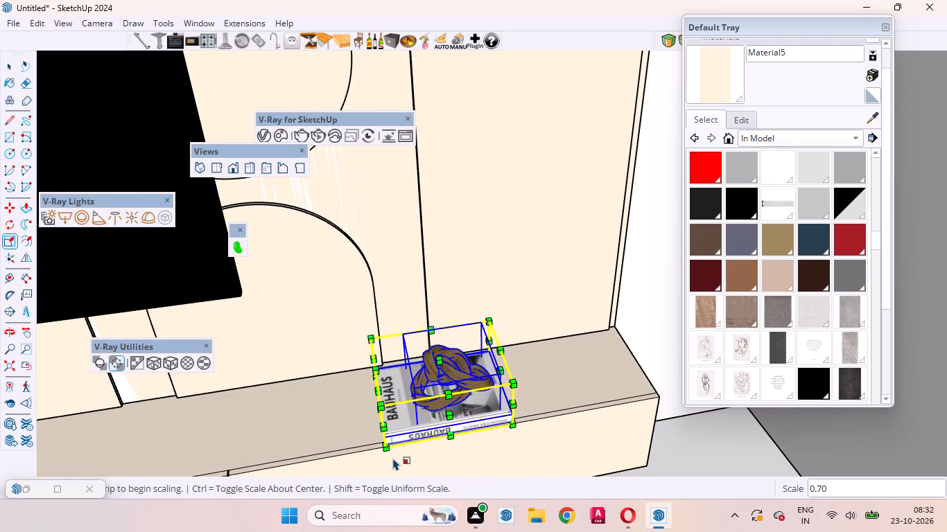
{"action": "scroll", "coordinate": [393, 458], "scroll_direction": "up", "scroll_amount": 9}
{"action": "middle_click_drag", "start_coordinate": [370, 437], "coordinate": [412, 338]}
{"action": "key", "text": "space"}
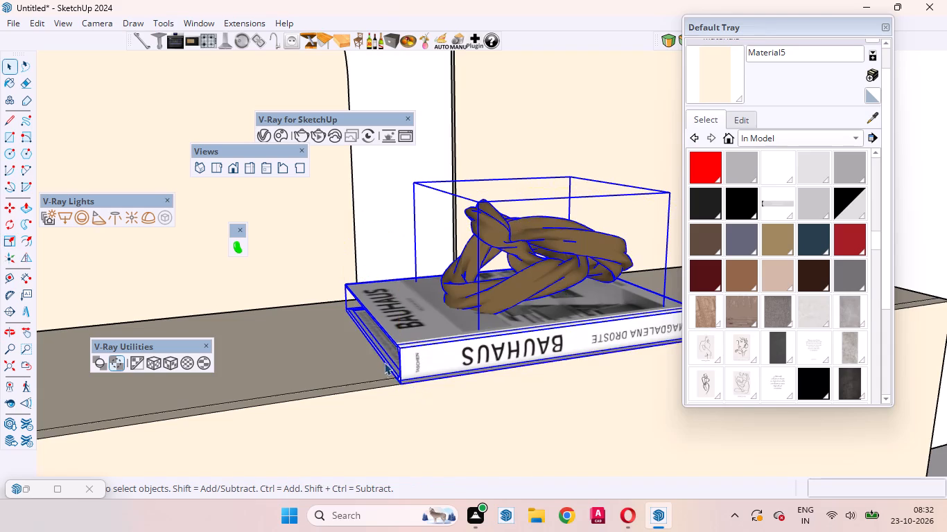
Flatten the knot ornament by about 0.95 and 0.82, shrink it about 0.73 along red, and narrow it from the opposite side.
{"action": "scroll", "coordinate": [377, 348], "scroll_direction": "up", "scroll_amount": 1}
{"action": "middle_click_drag", "start_coordinate": [377, 353], "coordinate": [447, 427]}
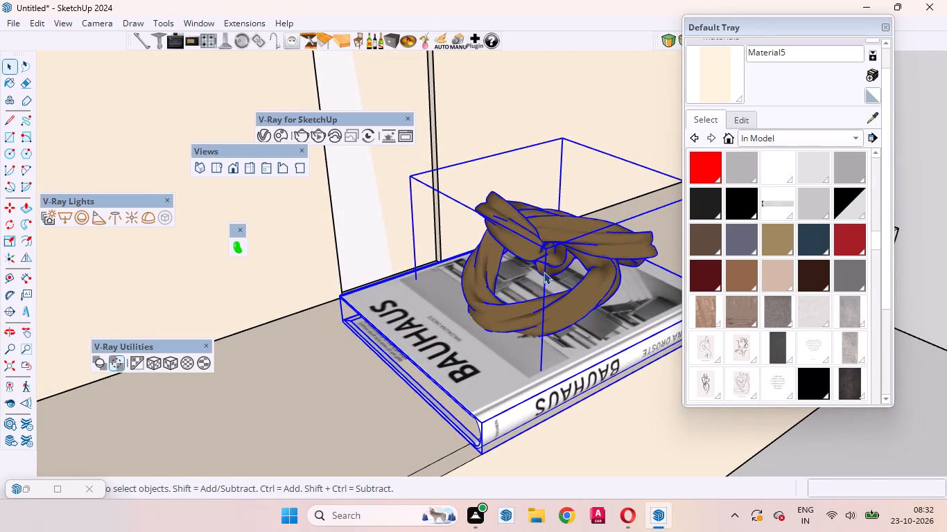
{"action": "left_click", "coordinate": [546, 272]}
{"action": "key", "text": "s"}
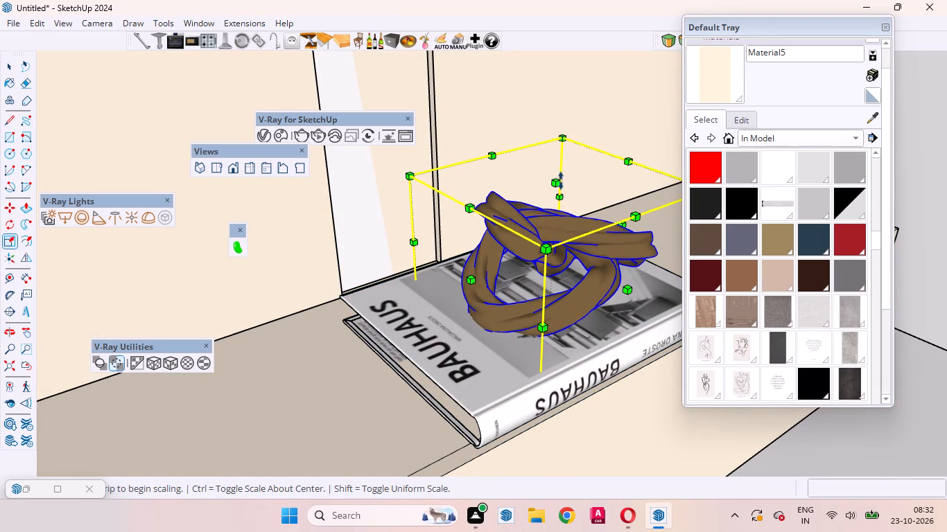
{"action": "left_click_drag", "start_coordinate": [557, 181], "coordinate": [557, 190]}
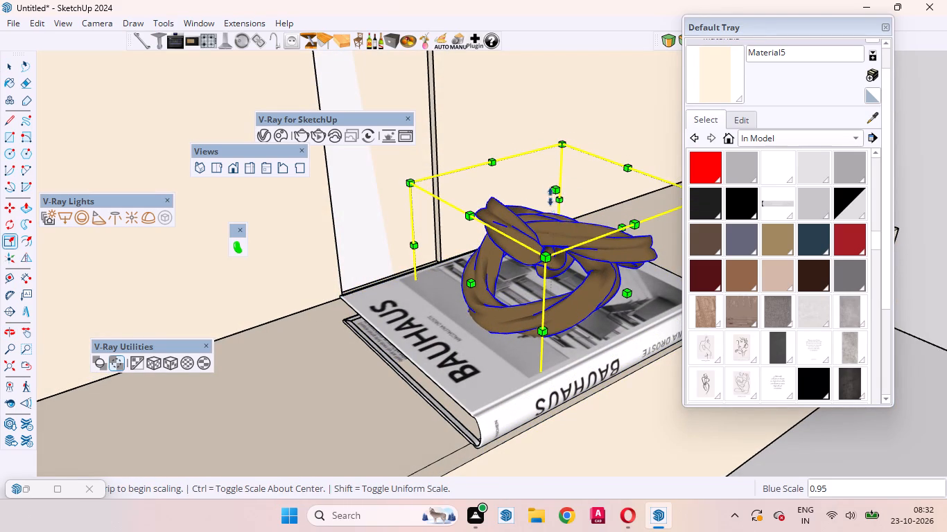
{"action": "left_click_drag", "start_coordinate": [555, 189], "coordinate": [559, 213]}
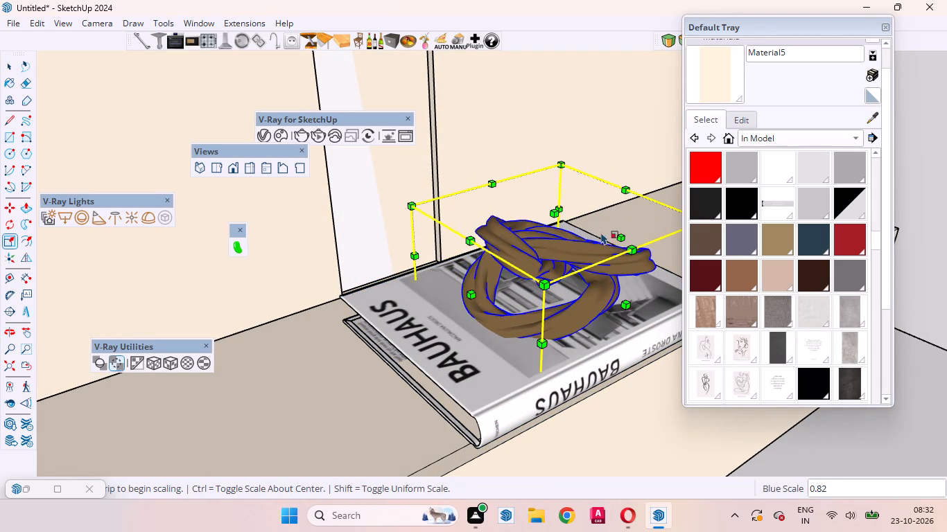
{"action": "left_click_drag", "start_coordinate": [618, 237], "coordinate": [590, 259]}
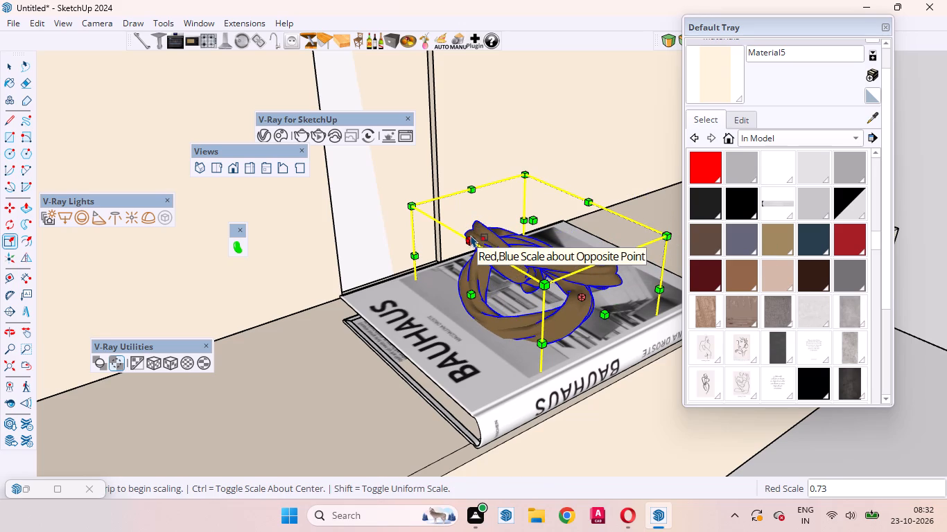
{"action": "middle_click_drag", "start_coordinate": [461, 258], "coordinate": [591, 224]}
{"action": "left_click", "coordinate": [466, 240]}
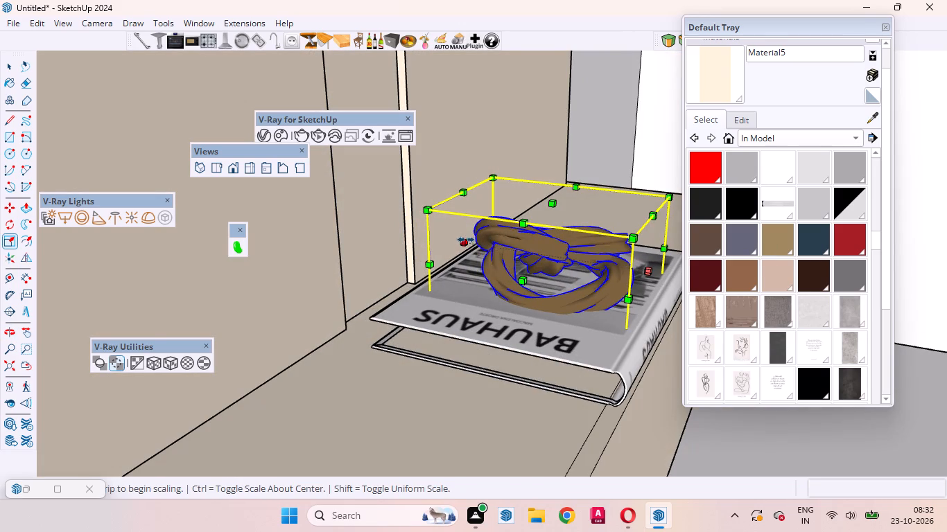
{"action": "left_click", "coordinate": [489, 251]}
{"action": "key", "text": "space"}
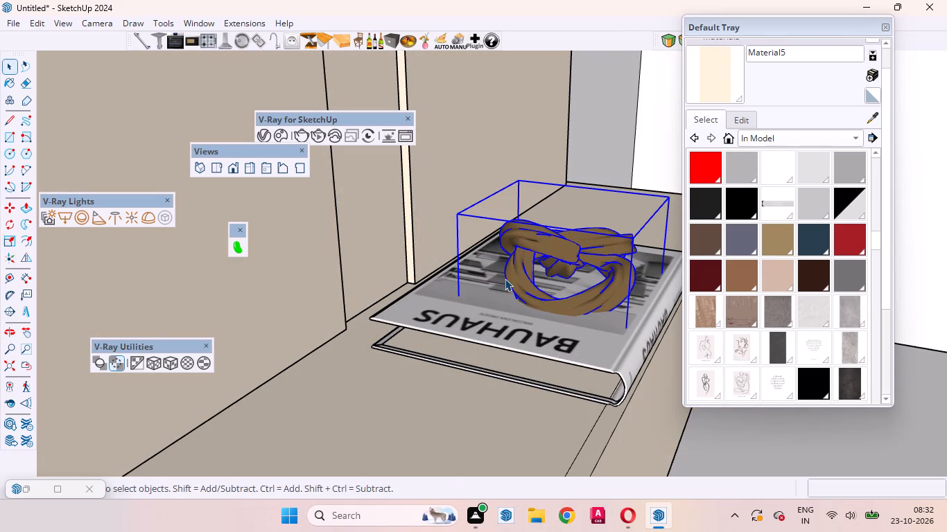
Examine up close how the book rests on the TV unit's top.
{"action": "left_click", "coordinate": [464, 373]}
{"action": "middle_click_drag", "start_coordinate": [494, 346], "coordinate": [454, 280]}
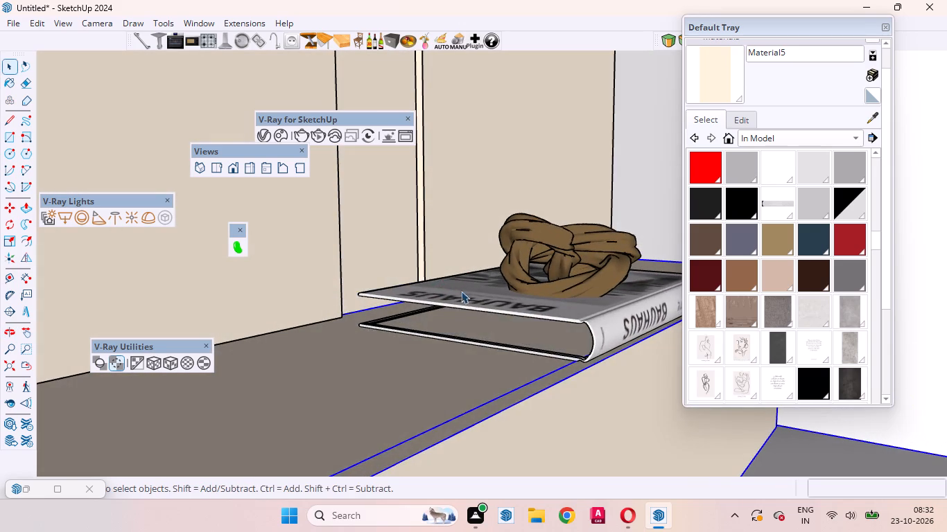
{"action": "left_click", "coordinate": [465, 294]}
{"action": "scroll", "coordinate": [463, 303], "scroll_direction": "up", "scroll_amount": 5}
{"action": "middle_click_drag", "start_coordinate": [446, 323], "coordinate": [372, 343]}
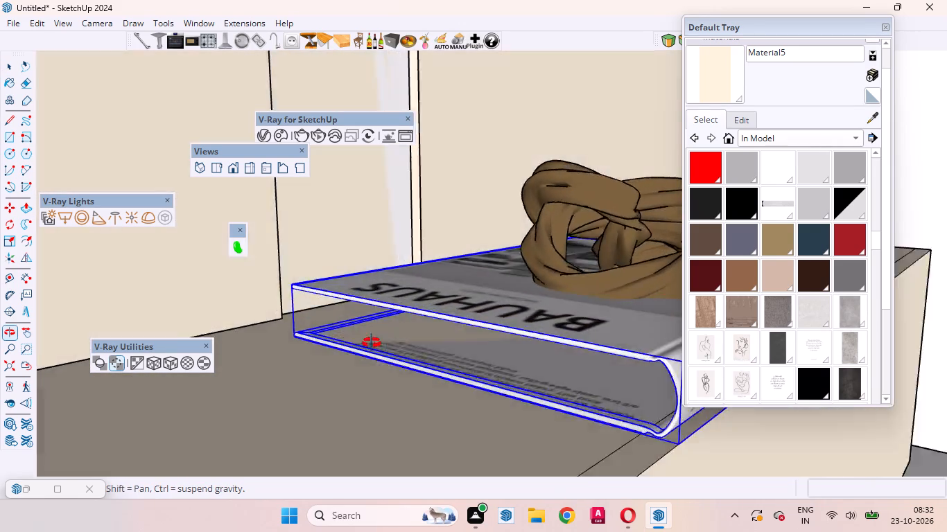
{"action": "middle_click_drag", "start_coordinate": [372, 343], "coordinate": [226, 384]}
{"action": "scroll", "coordinate": [566, 324], "scroll_direction": "down", "scroll_amount": 20}
{"action": "scroll", "coordinate": [566, 324], "scroll_direction": "down", "scroll_amount": 2}
{"action": "scroll", "coordinate": [458, 322], "scroll_direction": "up", "scroll_amount": 1}
{"action": "scroll", "coordinate": [458, 322], "scroll_direction": "down", "scroll_amount": 14}
{"action": "key", "text": "space"}
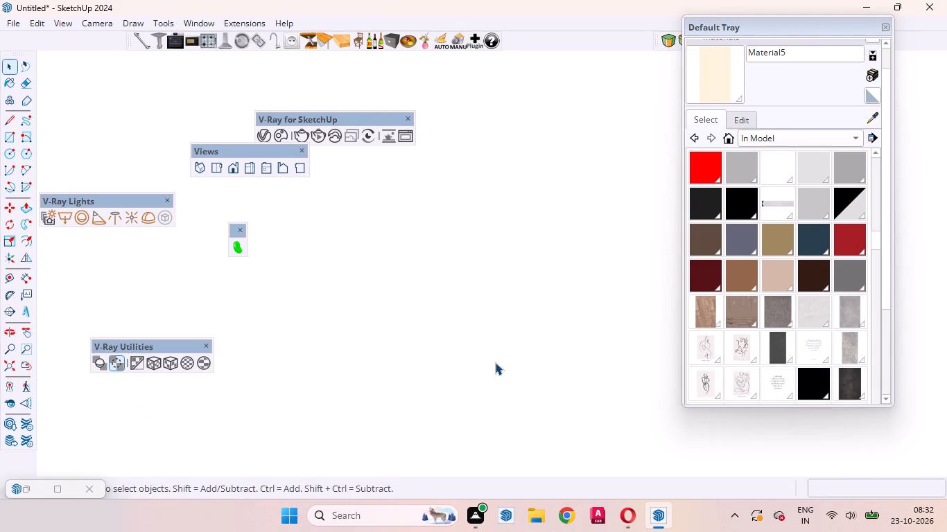
{"action": "scroll", "coordinate": [204, 425], "scroll_direction": "down", "scroll_amount": 15}
Bring the room back into sight from the Top view, clear the selection and look over the decorated TV unit.
{"action": "left_click", "coordinate": [27, 366]}
{"action": "left_click", "coordinate": [212, 170]}
{"action": "scroll", "coordinate": [422, 372], "scroll_direction": "down", "scroll_amount": 9}
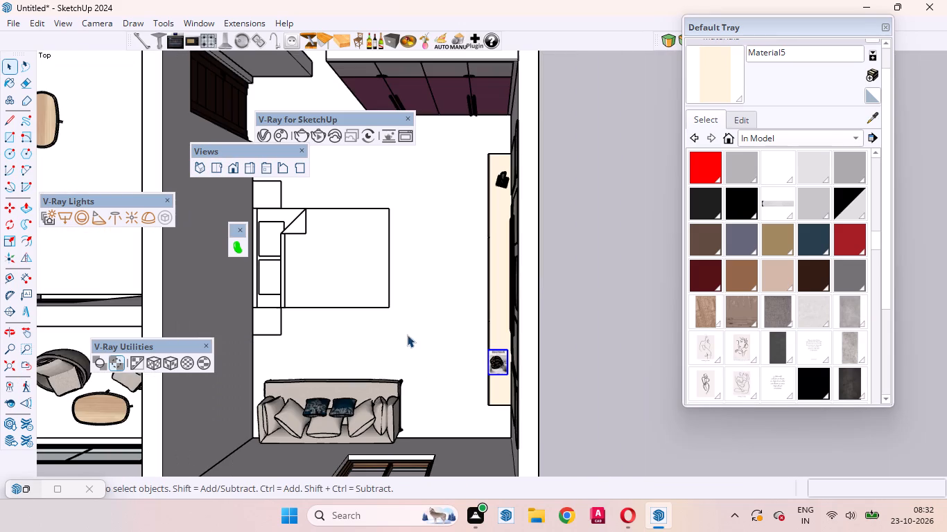
{"action": "left_click", "coordinate": [570, 285]}
{"action": "middle_click_drag", "start_coordinate": [471, 424], "coordinate": [791, 258]}
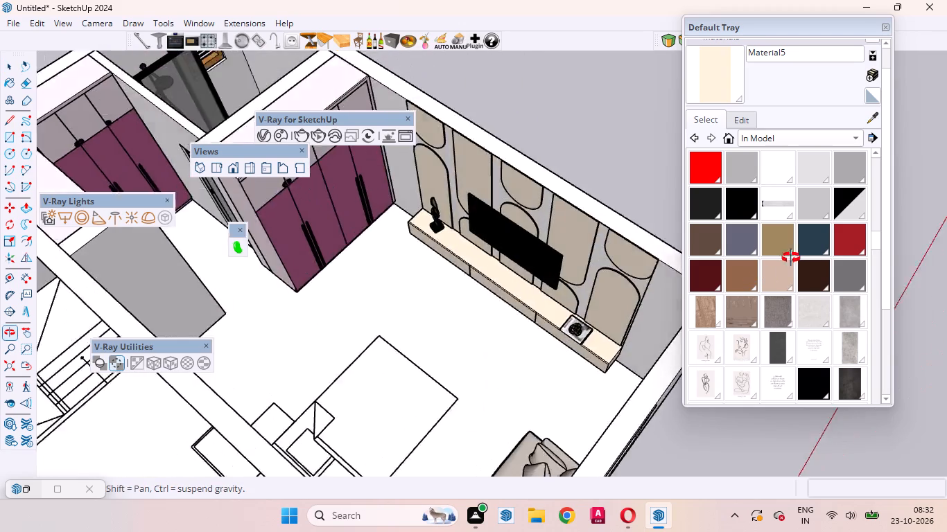
{"action": "middle_click_drag", "start_coordinate": [791, 258], "coordinate": [849, 205]}
{"action": "scroll", "coordinate": [530, 382], "scroll_direction": "down", "scroll_amount": 5}
{"action": "scroll", "coordinate": [468, 328], "scroll_direction": "up", "scroll_amount": 9}
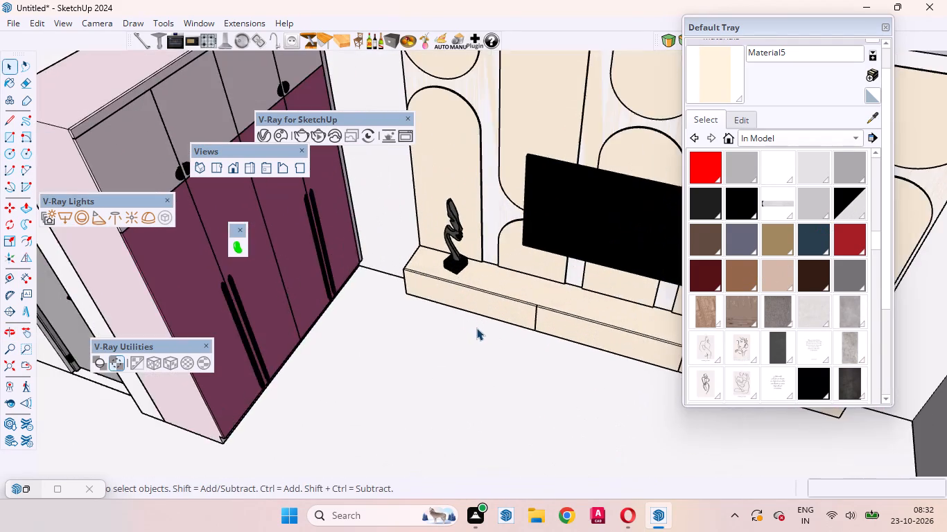
{"action": "middle_click_drag", "start_coordinate": [476, 343], "coordinate": [574, 298]}
Move the tall grey vase with the looped handle about 46' from the loose accessories onto the TV unit's end beside the book.
{"action": "scroll", "coordinate": [409, 409], "scroll_direction": "down", "scroll_amount": 17}
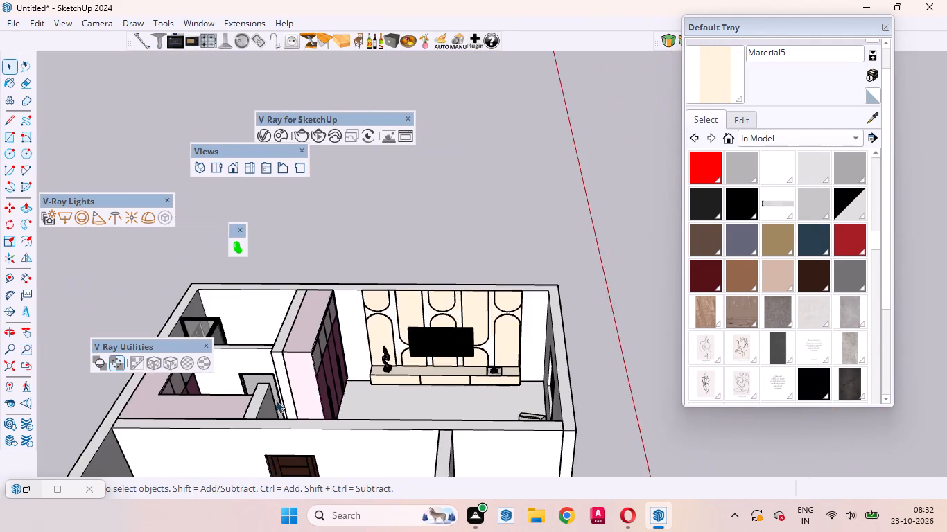
{"action": "scroll", "coordinate": [276, 400], "scroll_direction": "down", "scroll_amount": 13}
{"action": "scroll", "coordinate": [404, 443], "scroll_direction": "down", "scroll_amount": 5}
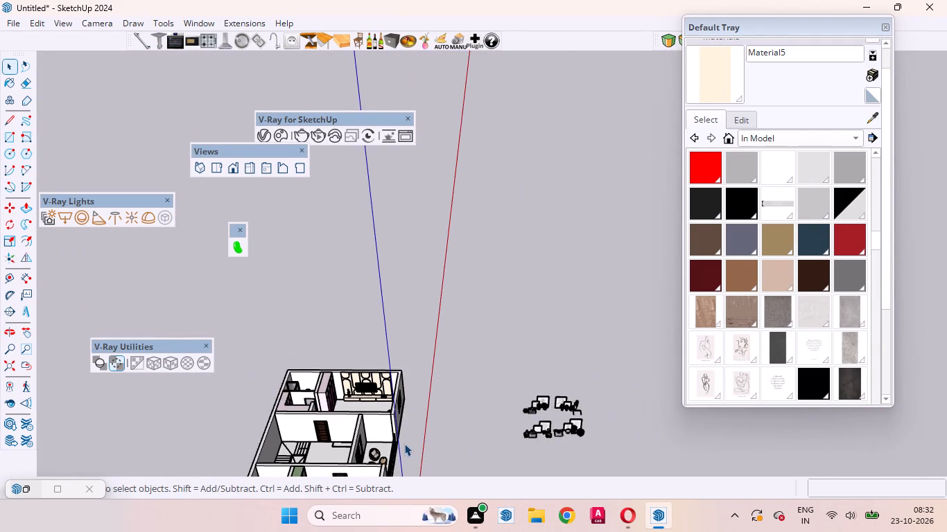
{"action": "scroll", "coordinate": [536, 420], "scroll_direction": "up", "scroll_amount": 20}
{"action": "scroll", "coordinate": [536, 420], "scroll_direction": "up", "scroll_amount": 6}
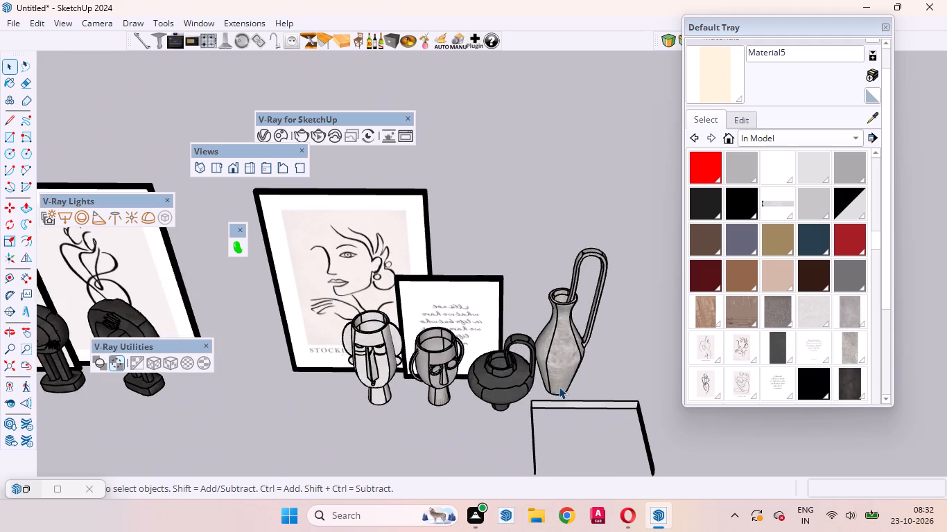
{"action": "middle_click_drag", "start_coordinate": [512, 395], "coordinate": [550, 377]}
{"action": "left_click", "coordinate": [559, 351]}
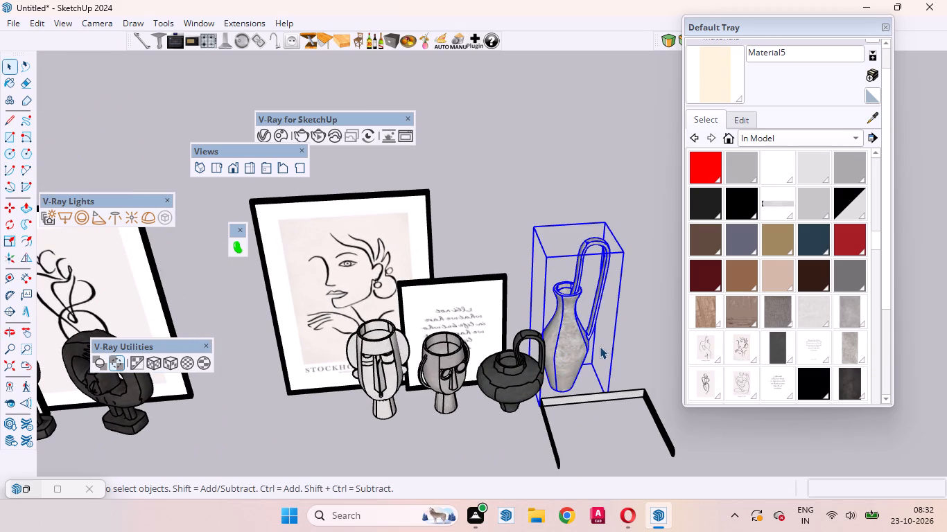
{"action": "key", "text": "m"}
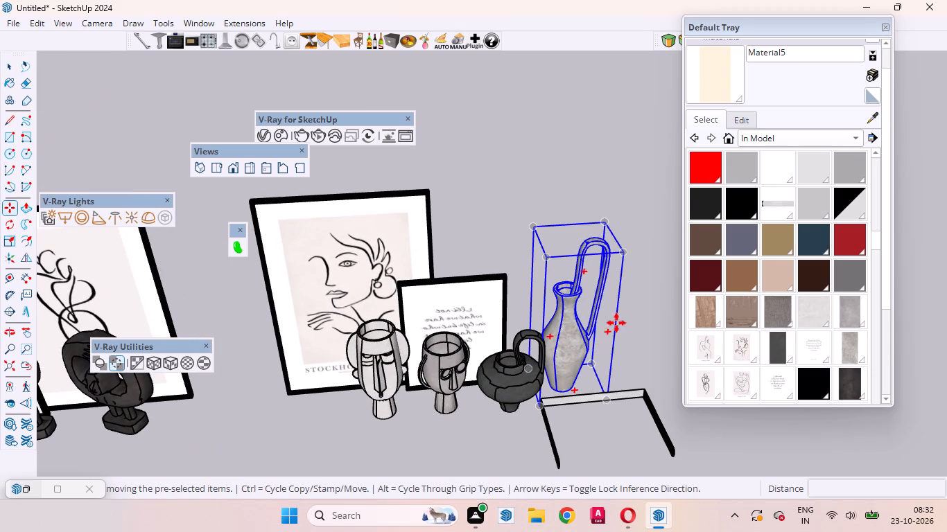
{"action": "scroll", "coordinate": [580, 260], "scroll_direction": "down", "scroll_amount": 2}
{"action": "scroll", "coordinate": [562, 396], "scroll_direction": "up", "scroll_amount": 7}
{"action": "left_click", "coordinate": [512, 356]}
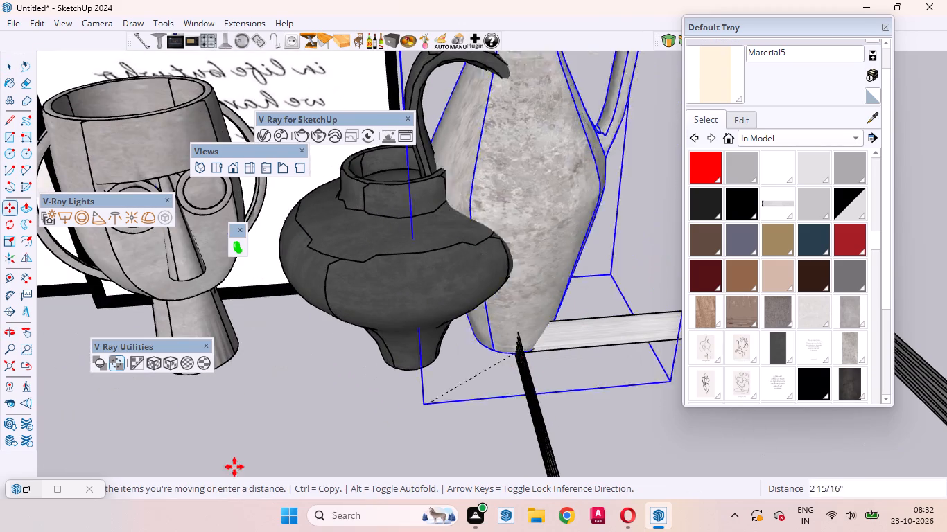
{"action": "scroll", "coordinate": [431, 423], "scroll_direction": "down", "scroll_amount": 20}
{"action": "scroll", "coordinate": [431, 423], "scroll_direction": "down", "scroll_amount": 16}
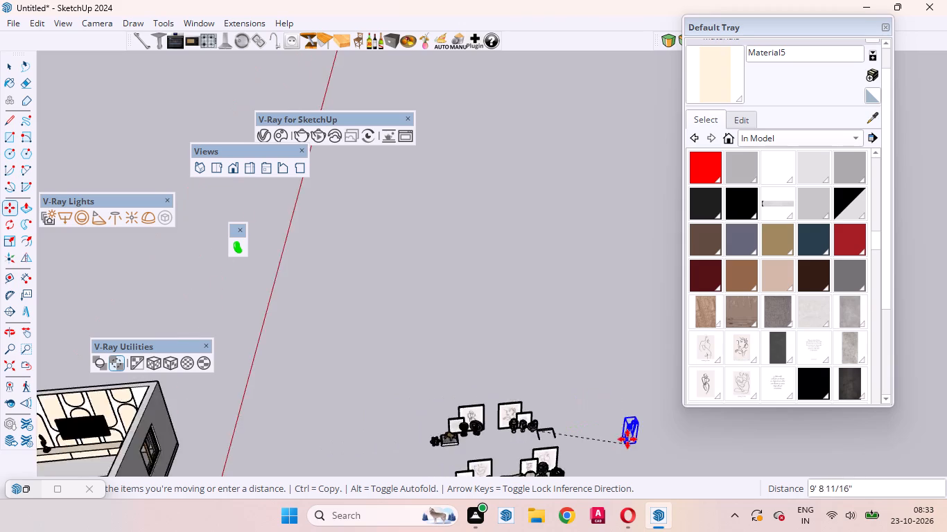
{"action": "scroll", "coordinate": [627, 439], "scroll_direction": "down", "scroll_amount": 10}
{"action": "scroll", "coordinate": [421, 470], "scroll_direction": "up", "scroll_amount": 17}
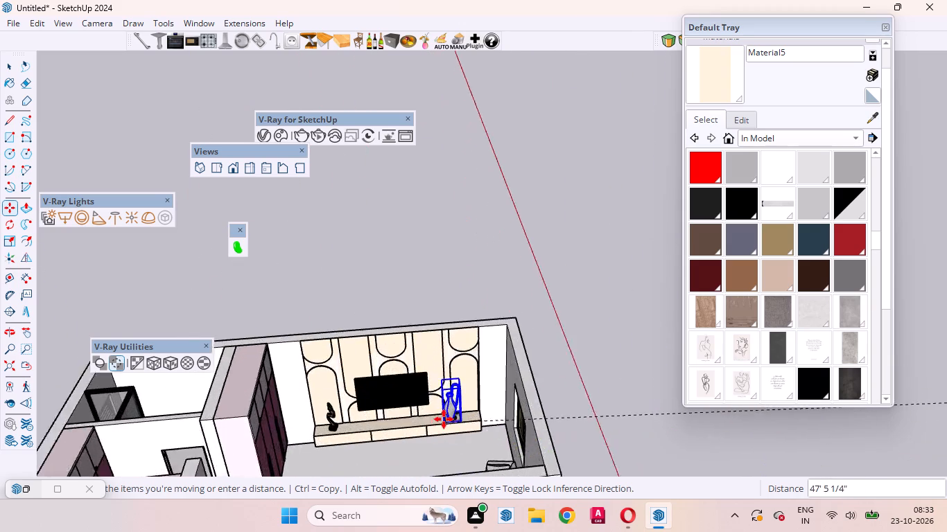
{"action": "scroll", "coordinate": [444, 419], "scroll_direction": "up", "scroll_amount": 9}
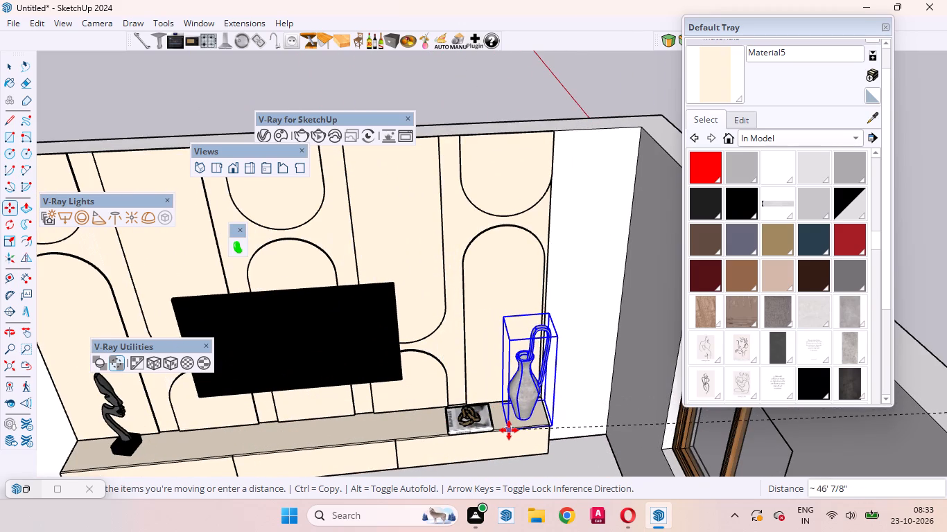
{"action": "left_click", "coordinate": [509, 430]}
{"action": "middle_click_drag", "start_coordinate": [535, 418], "coordinate": [505, 409]}
{"action": "scroll", "coordinate": [494, 432], "scroll_direction": "up", "scroll_amount": 4}
{"action": "key", "text": "space"}
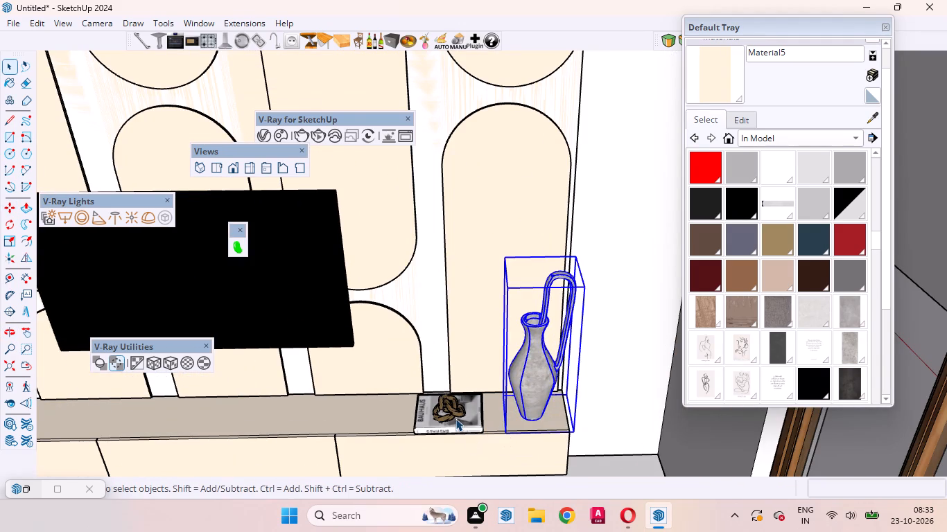
Move the Bauhaus book together with its knot ornament along the TV unit, away from the looped-handle vase.
{"action": "left_click", "coordinate": [455, 418]}
{"action": "left_click", "coordinate": [476, 419], "text": "ctrl"}
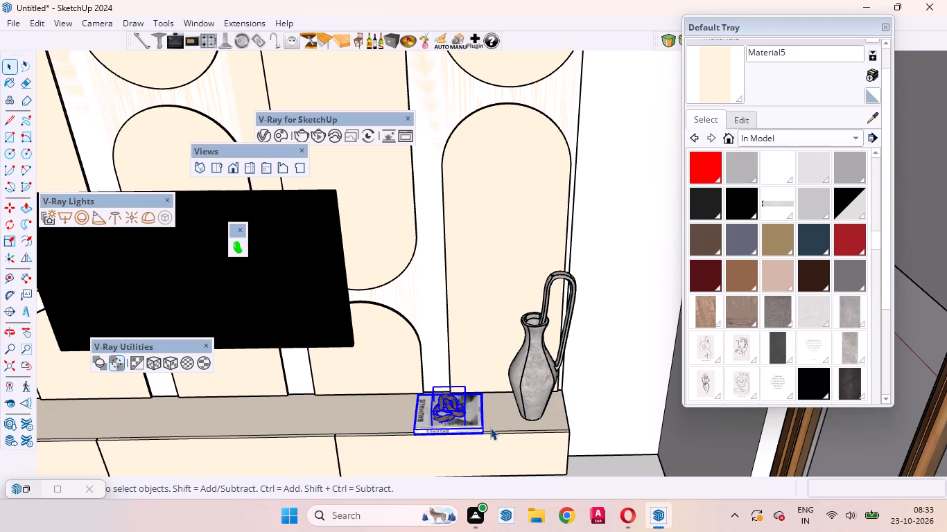
{"action": "key", "text": "m"}
{"action": "scroll", "coordinate": [494, 425], "scroll_direction": "up", "scroll_amount": 4}
{"action": "left_click", "coordinate": [496, 423]}
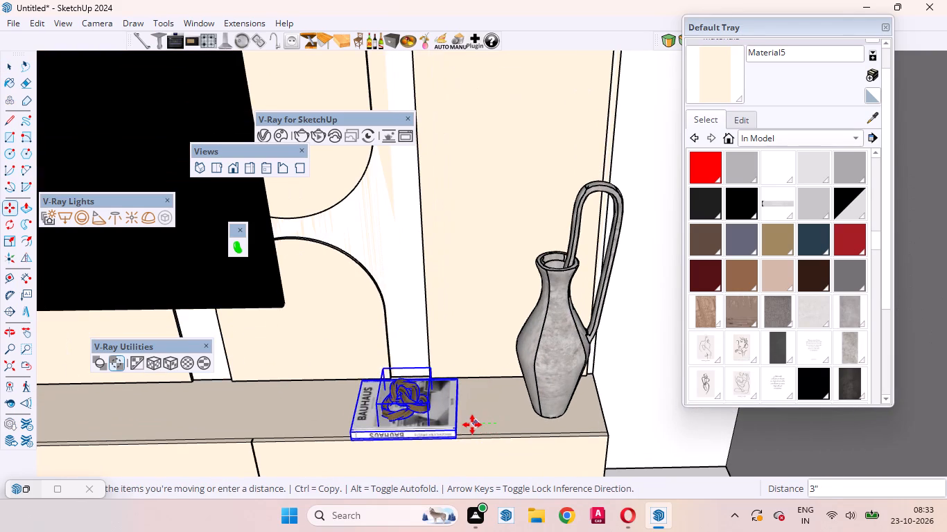
{"action": "left_click", "coordinate": [437, 426]}
{"action": "key", "text": "space"}
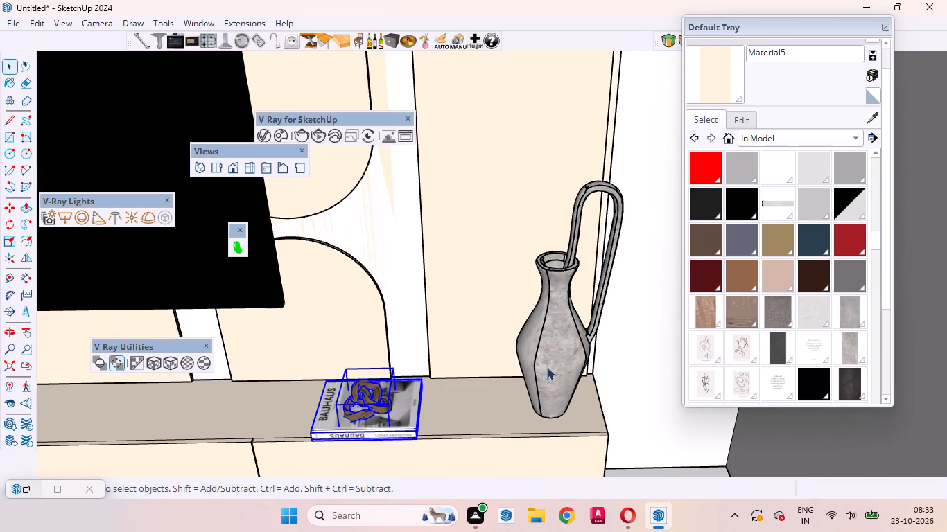
Scale the looped-handle vase down uniformly to about 0.58 and clear the selection.
{"action": "left_click", "coordinate": [556, 357]}
{"action": "key", "text": "s"}
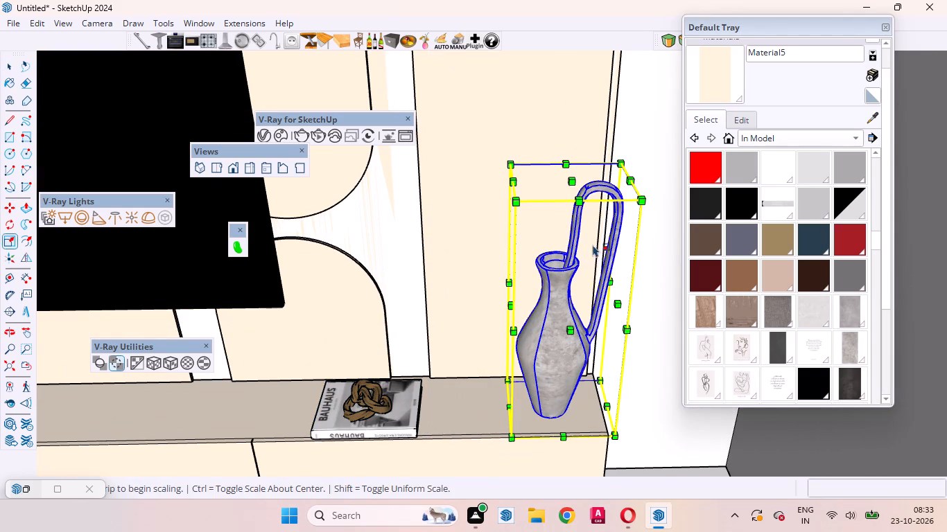
{"action": "left_click", "coordinate": [623, 163]}
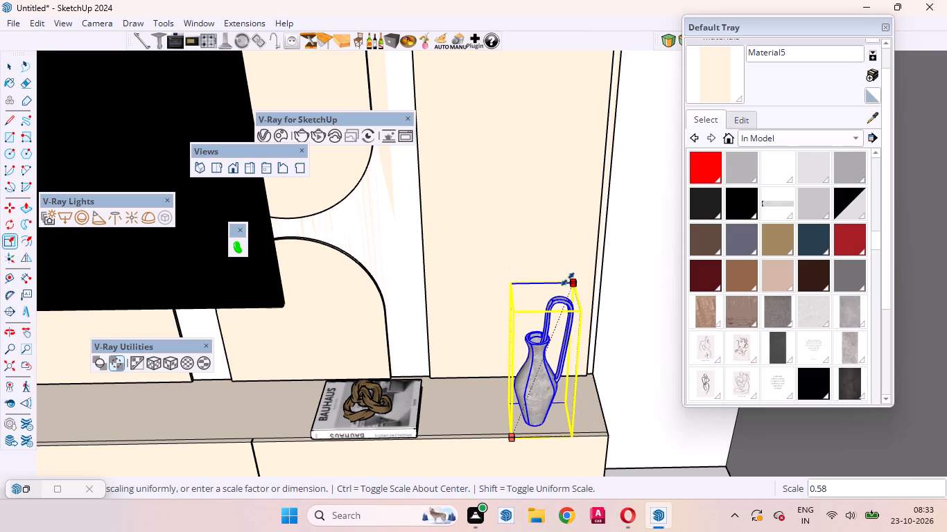
{"action": "left_click", "coordinate": [568, 279]}
{"action": "key", "text": "space"}
{"action": "scroll", "coordinate": [480, 397], "scroll_direction": "down", "scroll_amount": 15}
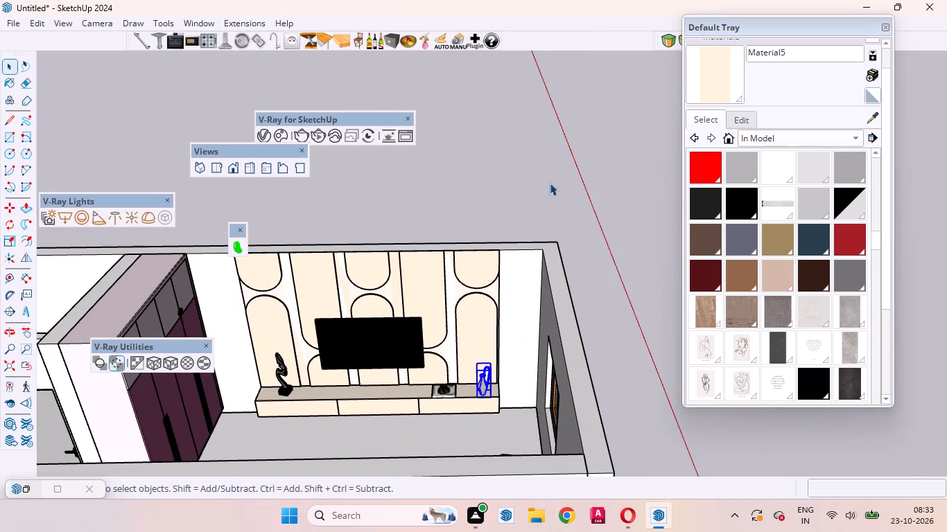
{"action": "left_click", "coordinate": [557, 159]}
Move the looped-handle vase about 9" along the TV unit's top towards the Bauhaus book.
{"action": "scroll", "coordinate": [528, 483], "scroll_direction": "up", "scroll_amount": 5}
{"action": "scroll", "coordinate": [408, 408], "scroll_direction": "up", "scroll_amount": 10}
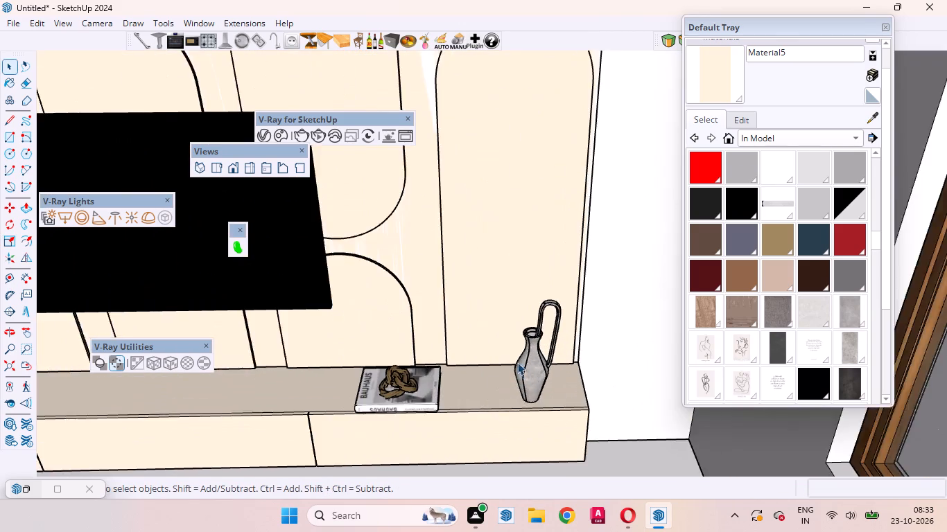
{"action": "scroll", "coordinate": [517, 362], "scroll_direction": "up", "scroll_amount": 3}
{"action": "middle_click_drag", "start_coordinate": [493, 380], "coordinate": [582, 391]}
{"action": "left_click", "coordinate": [561, 360]}
{"action": "key", "text": "m"}
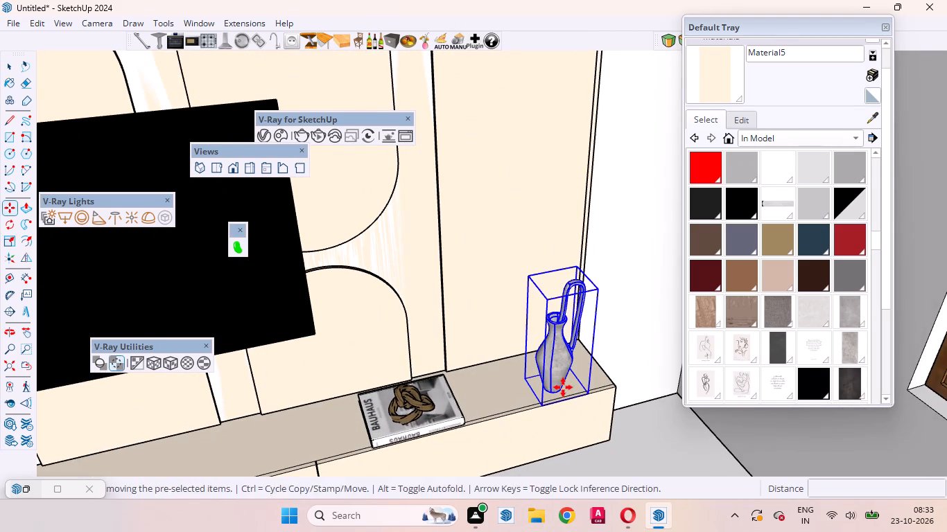
{"action": "left_click", "coordinate": [521, 398]}
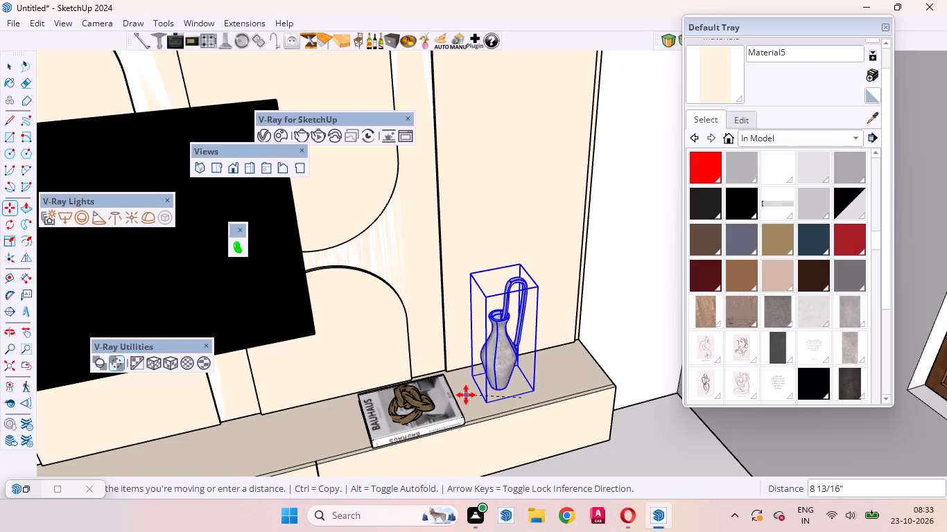
{"action": "left_click", "coordinate": [466, 395]}
{"action": "key", "text": "space"}
{"action": "scroll", "coordinate": [518, 414], "scroll_direction": "up", "scroll_amount": 2}
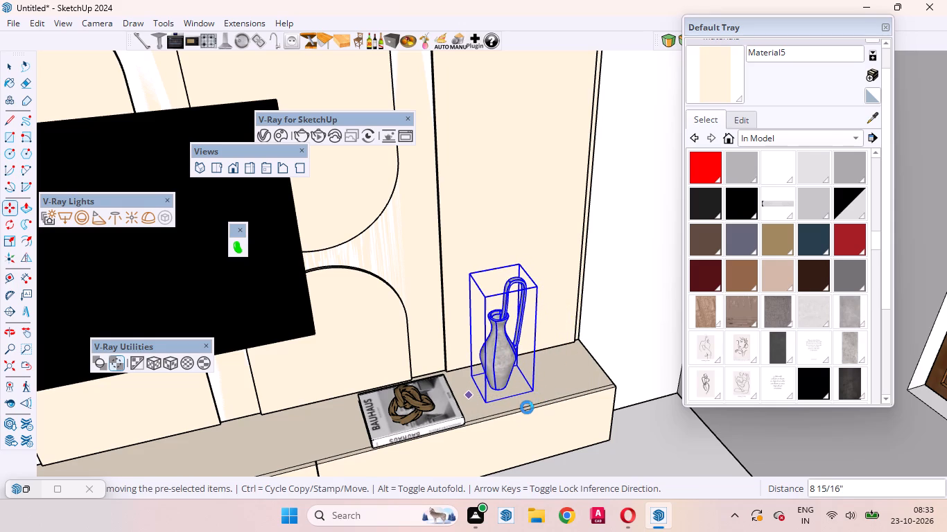
{"action": "scroll", "coordinate": [527, 407], "scroll_direction": "up", "scroll_amount": 2}
{"action": "key", "text": "space"}
{"action": "scroll", "coordinate": [429, 364], "scroll_direction": "down", "scroll_amount": 6}
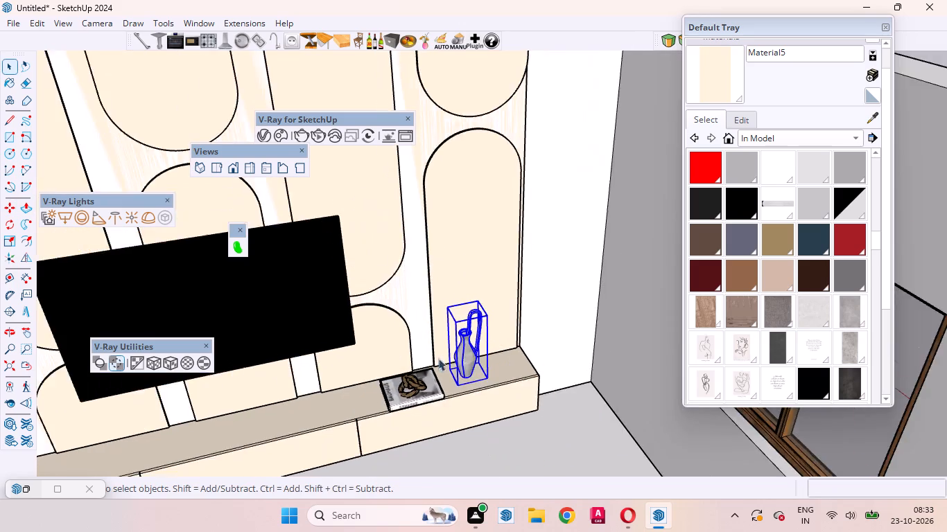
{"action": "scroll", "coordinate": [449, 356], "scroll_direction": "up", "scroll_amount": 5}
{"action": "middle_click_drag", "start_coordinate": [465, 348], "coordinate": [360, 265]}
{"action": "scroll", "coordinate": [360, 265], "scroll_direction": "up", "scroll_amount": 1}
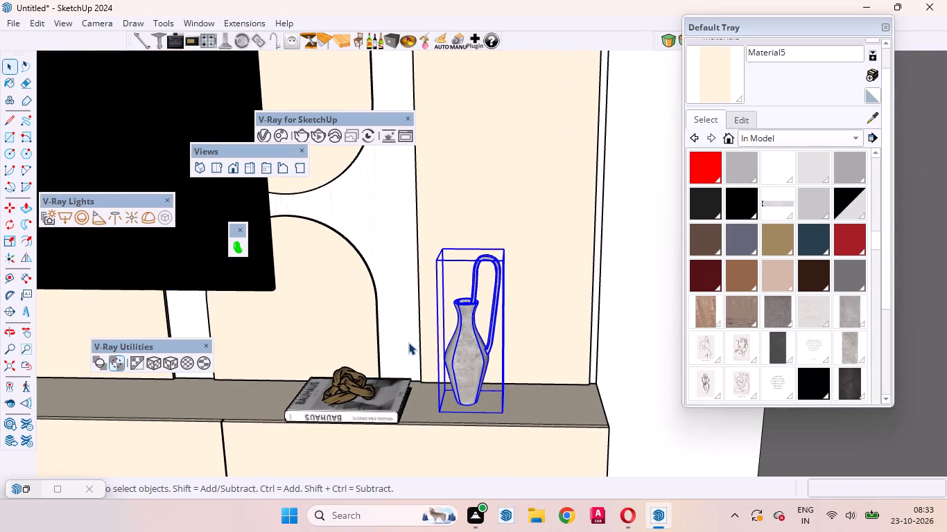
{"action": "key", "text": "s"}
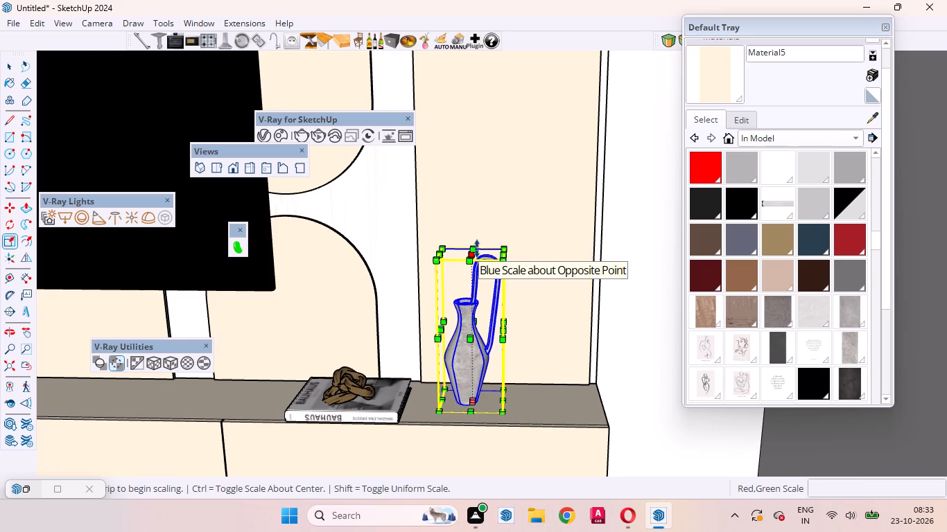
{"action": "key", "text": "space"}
Bring the room back into sight from the Top view, clear the selection and look over the decorated TV wall.
{"action": "scroll", "coordinate": [494, 373], "scroll_direction": "down", "scroll_amount": 12}
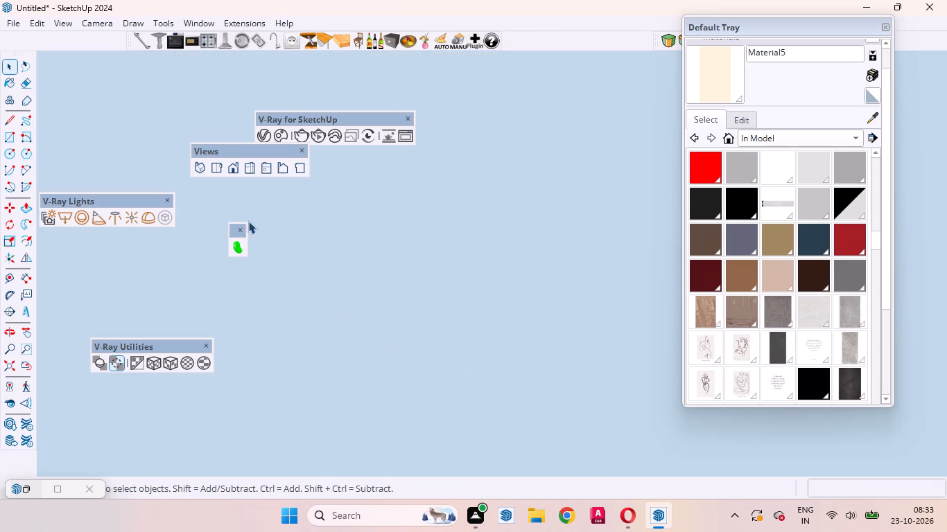
{"action": "left_click", "coordinate": [222, 167]}
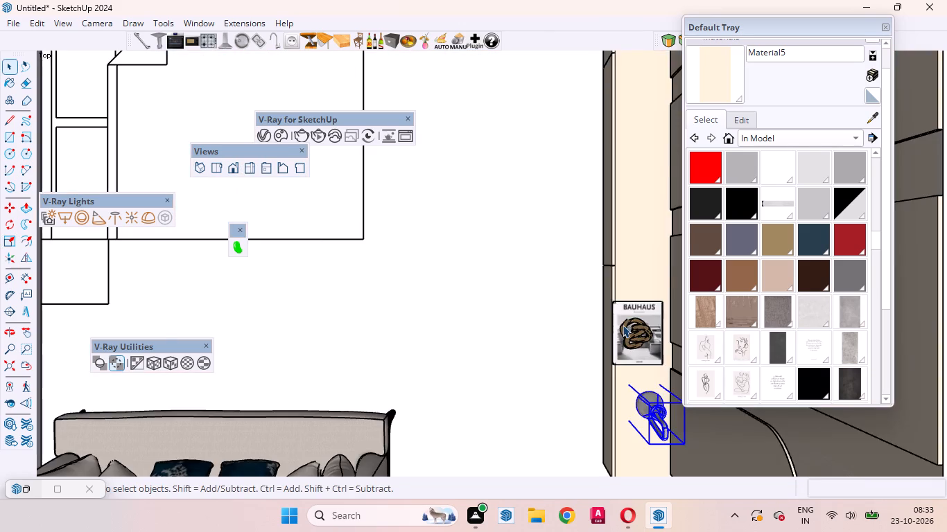
{"action": "scroll", "coordinate": [623, 325], "scroll_direction": "down", "scroll_amount": 10}
{"action": "middle_click_drag", "start_coordinate": [536, 355], "coordinate": [897, 224]}
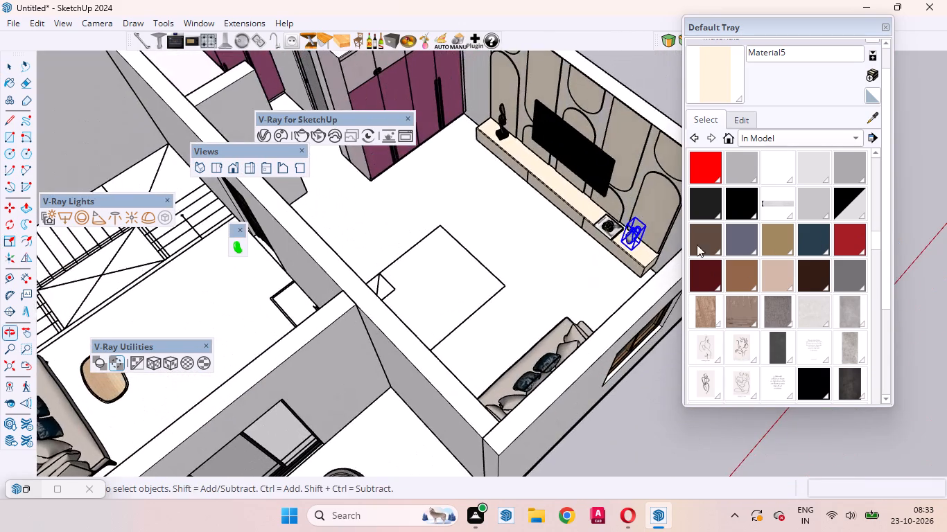
{"action": "scroll", "coordinate": [562, 254], "scroll_direction": "up", "scroll_amount": 3}
{"action": "middle_click_drag", "start_coordinate": [698, 225], "coordinate": [774, 204]}
{"action": "scroll", "coordinate": [564, 265], "scroll_direction": "down", "scroll_amount": 5}
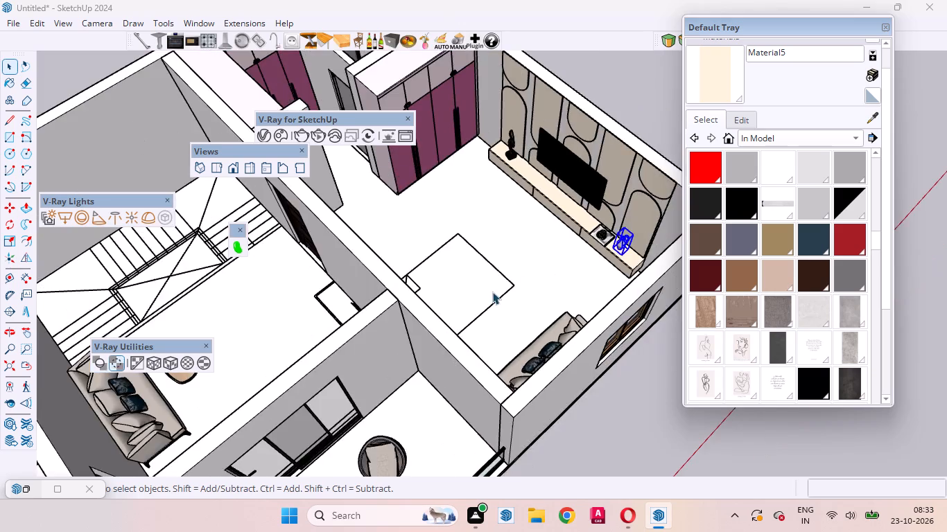
{"action": "scroll", "coordinate": [492, 292], "scroll_direction": "up", "scroll_amount": 1}
{"action": "middle_click_drag", "start_coordinate": [492, 292], "coordinate": [641, 220]}
{"action": "scroll", "coordinate": [530, 273], "scroll_direction": "down", "scroll_amount": 4}
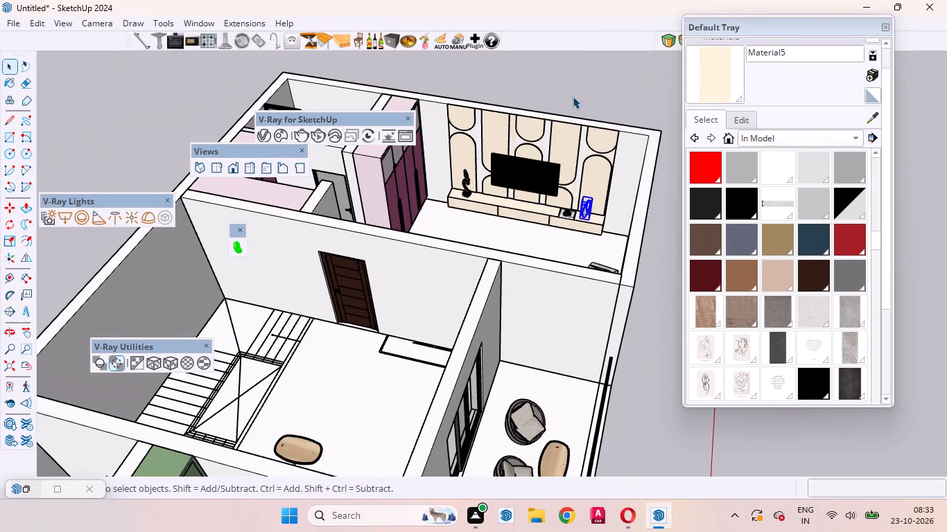
{"action": "left_click", "coordinate": [573, 96]}
{"action": "scroll", "coordinate": [543, 137], "scroll_direction": "up", "scroll_amount": 4}
{"action": "middle_click_drag", "start_coordinate": [532, 245], "coordinate": [616, 197]}
{"action": "scroll", "coordinate": [613, 207], "scroll_direction": "up", "scroll_amount": 5}
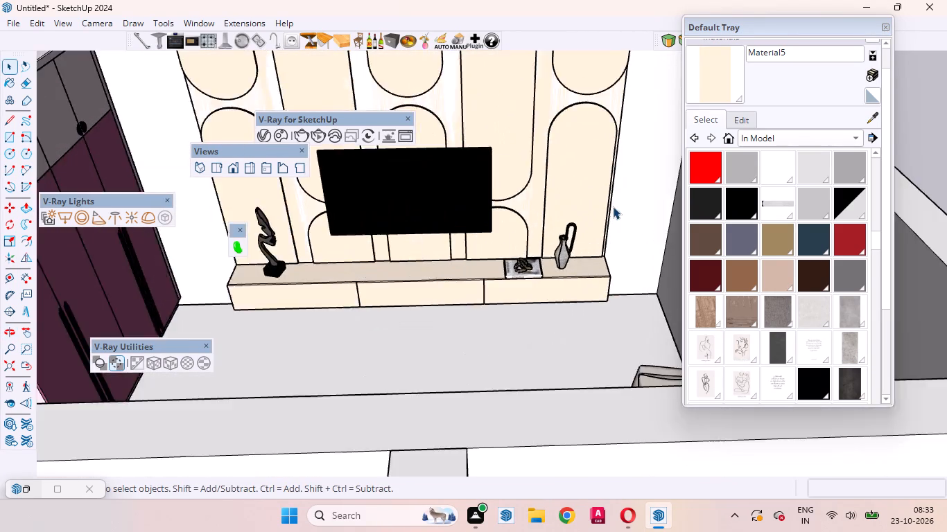
{"action": "scroll", "coordinate": [613, 206], "scroll_direction": "up", "scroll_amount": 5}
{"action": "scroll", "coordinate": [525, 278], "scroll_direction": "down", "scroll_amount": 11}
{"action": "middle_click_drag", "start_coordinate": [514, 260], "coordinate": [512, 221]}
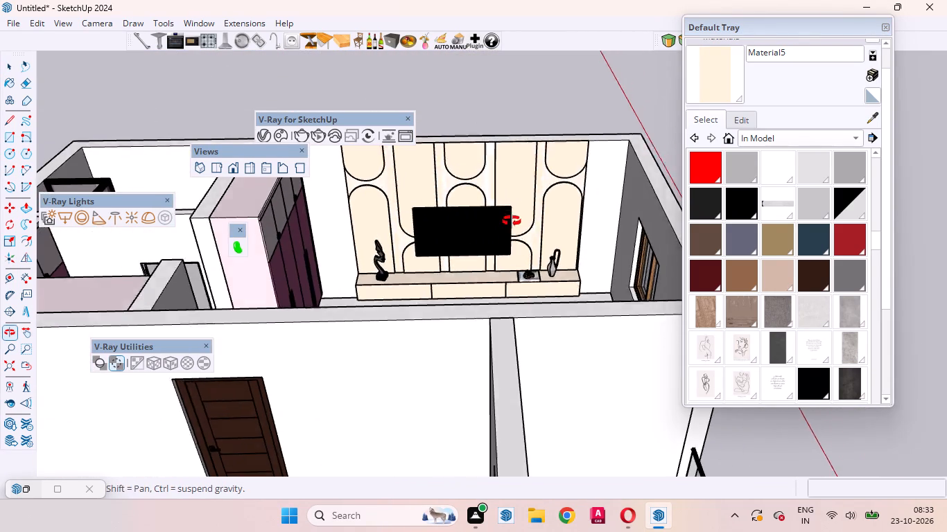
{"action": "middle_click_drag", "start_coordinate": [512, 221], "coordinate": [517, 196]}
{"action": "scroll", "coordinate": [504, 209], "scroll_direction": "up", "scroll_amount": 5}
{"action": "scroll", "coordinate": [457, 250], "scroll_direction": "down", "scroll_amount": 5}
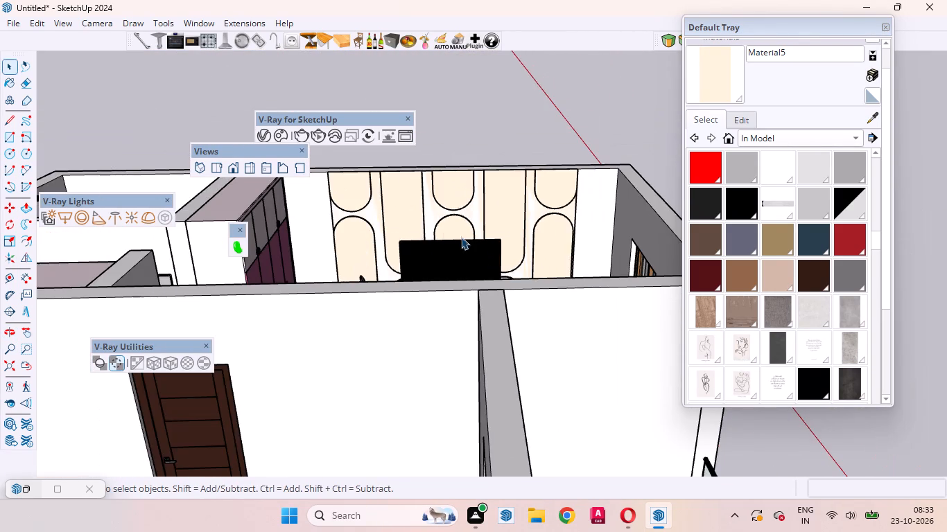
Open the wall-mounted TV for editing and offset its front face outline inward by 18 mm.
{"action": "middle_click_drag", "start_coordinate": [442, 234], "coordinate": [462, 333]}
{"action": "scroll", "coordinate": [406, 222], "scroll_direction": "up", "scroll_amount": 10}
{"action": "left_click", "coordinate": [467, 265]}
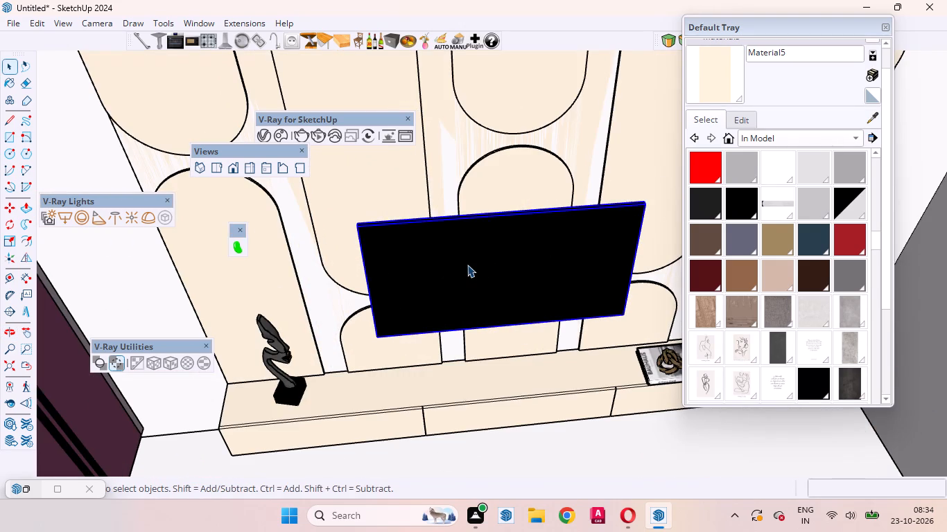
{"action": "double_click", "coordinate": [464, 263]}
{"action": "left_click", "coordinate": [455, 265]}
{"action": "scroll", "coordinate": [453, 284], "scroll_direction": "up", "scroll_amount": 5}
{"action": "middle_click_drag", "start_coordinate": [444, 306], "coordinate": [431, 302]}
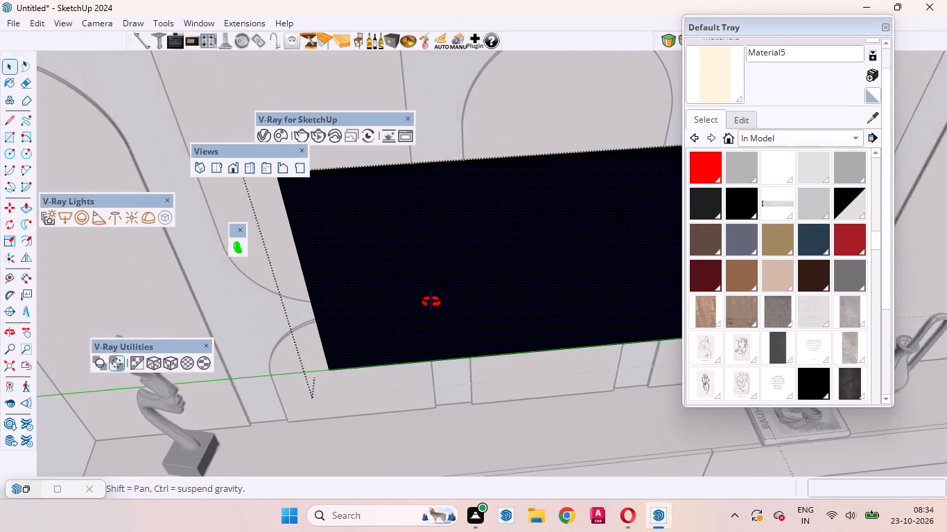
{"action": "middle_click_drag", "start_coordinate": [431, 302], "coordinate": [412, 269]}
{"action": "key", "text": "f"}
{"action": "left_click", "coordinate": [324, 256]}
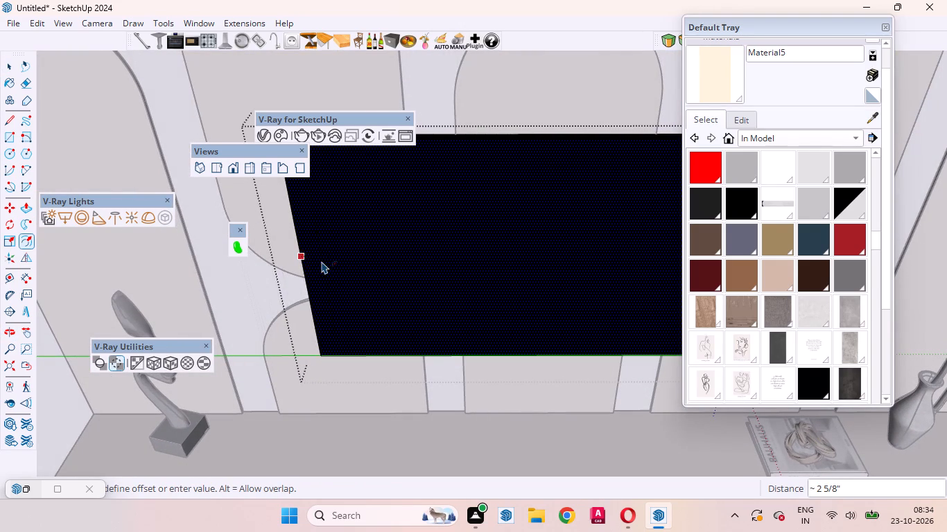
{"action": "type", "text": "18mm"}
{"action": "key", "text": "Return"}
{"action": "key", "text": "space"}
{"action": "left_click", "coordinate": [381, 260]}
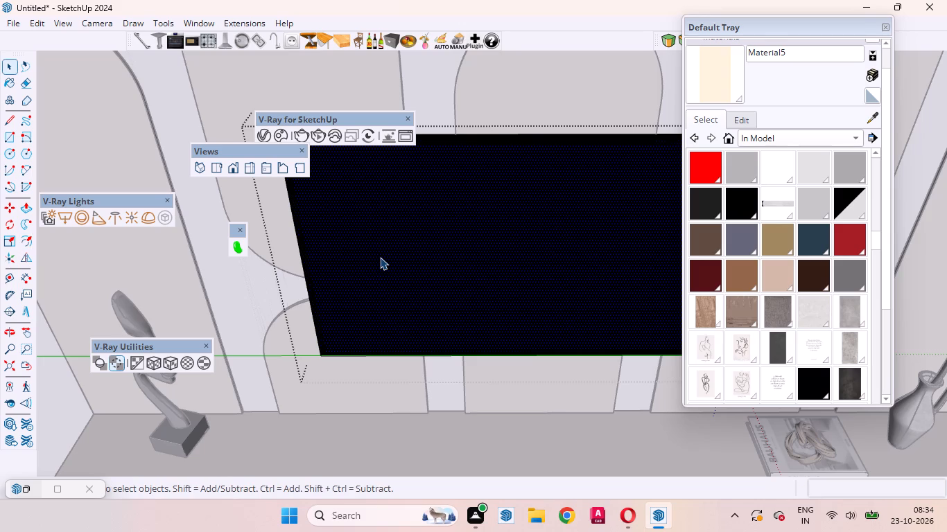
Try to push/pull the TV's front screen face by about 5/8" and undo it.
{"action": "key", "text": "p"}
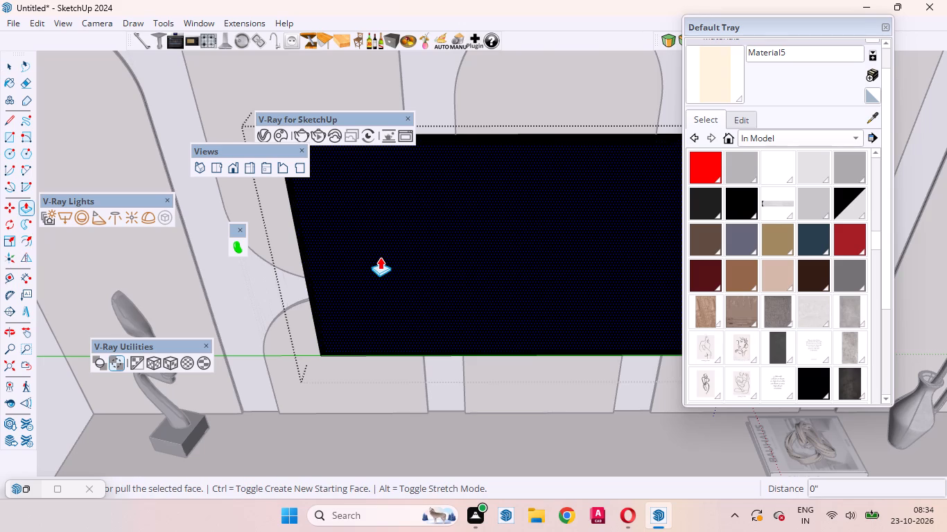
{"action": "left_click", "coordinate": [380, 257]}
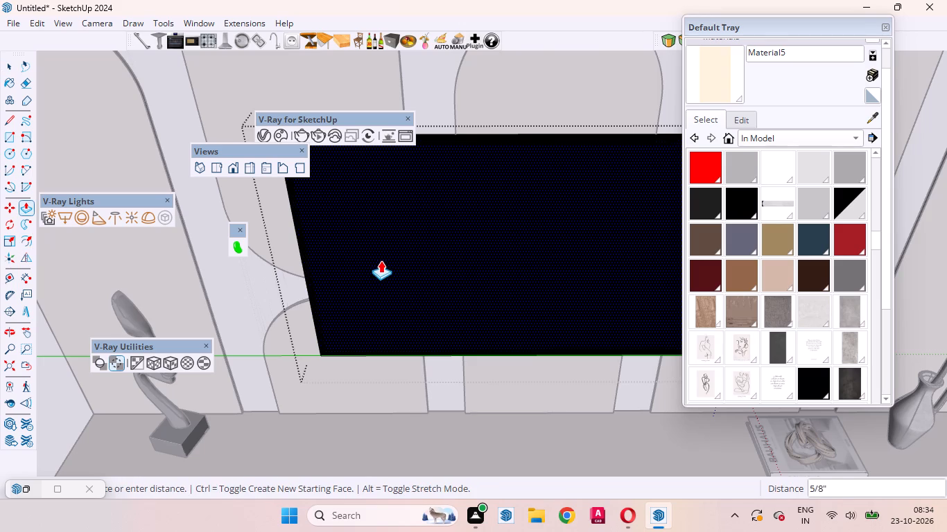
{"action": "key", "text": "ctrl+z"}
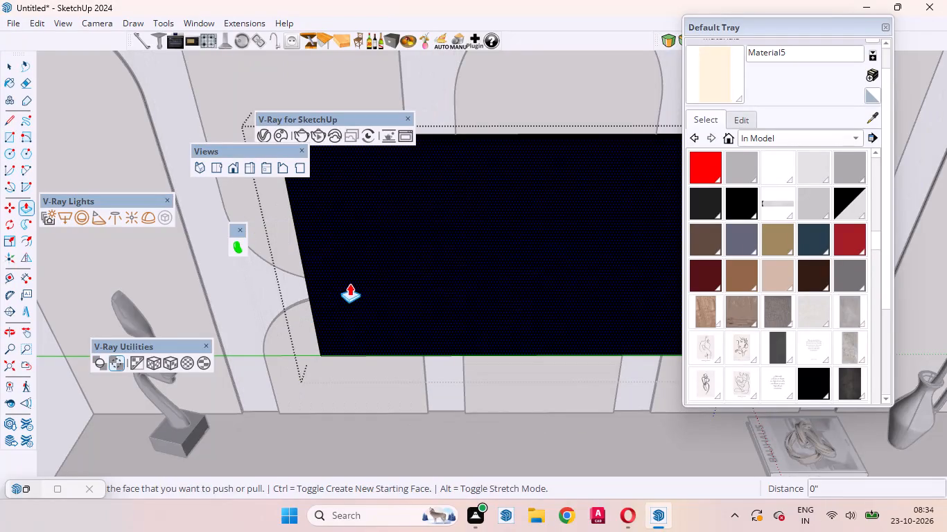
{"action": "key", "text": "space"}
Repeat the 18 mm inward offset on the TV's front face.
{"action": "left_click", "coordinate": [439, 261]}
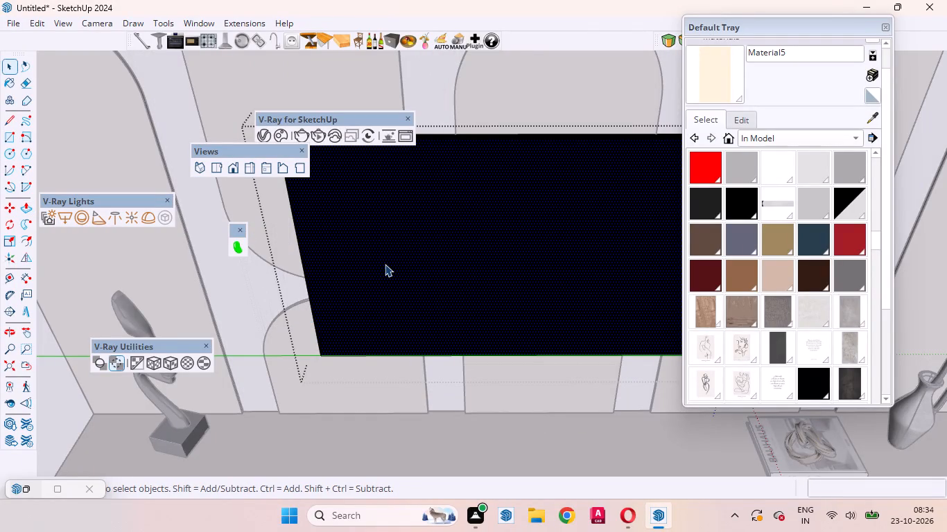
{"action": "key", "text": "f"}
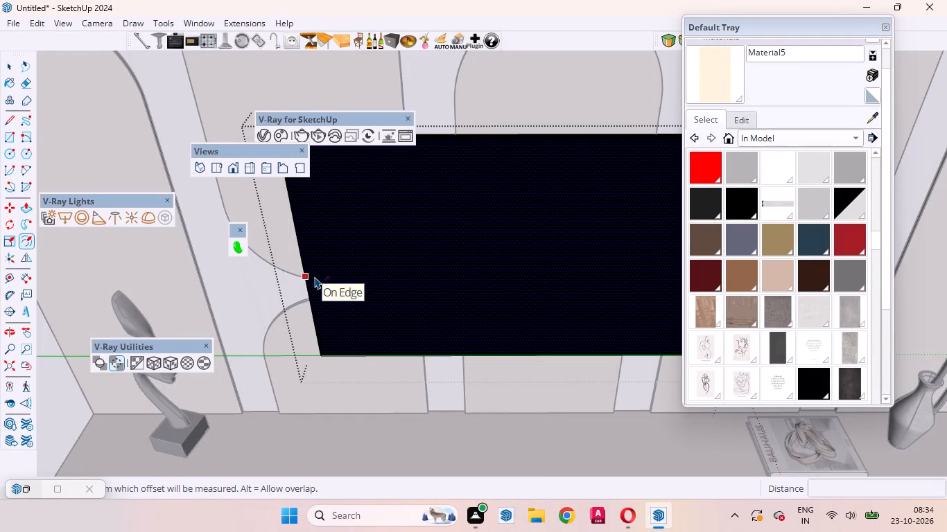
{"action": "double_click", "coordinate": [315, 276]}
{"action": "key", "text": "space"}
Create a material textured with the image file 533764a2bfbeb5819dc0c4259ceb3f79 from the Downloads folder.
{"action": "left_click", "coordinate": [404, 270]}
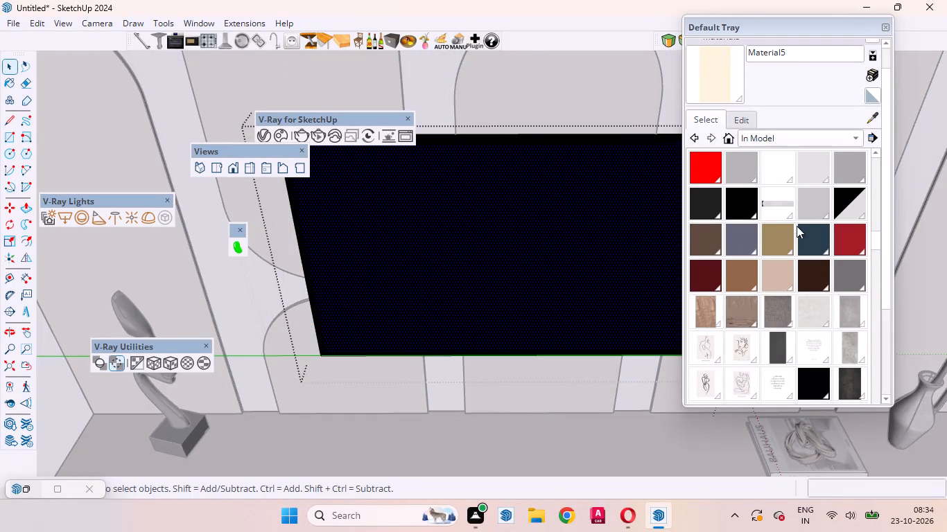
{"action": "left_click", "coordinate": [871, 78]}
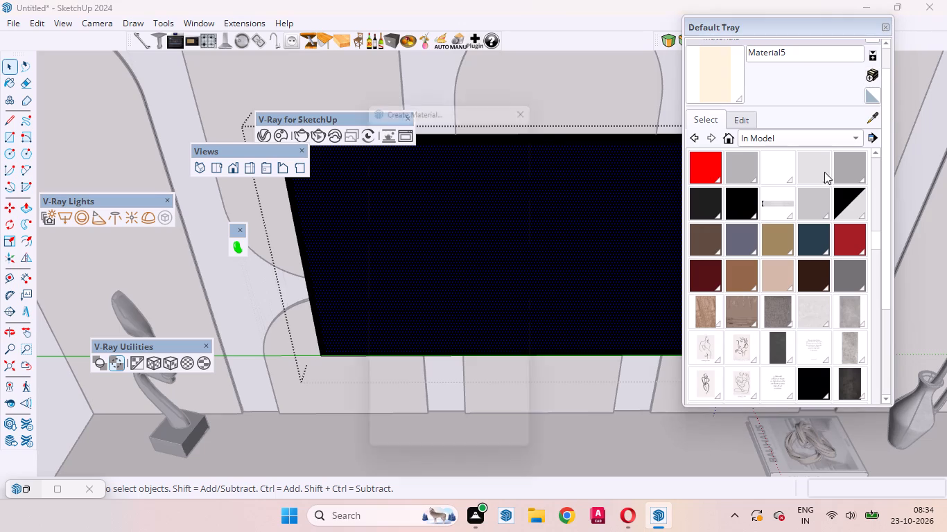
{"action": "left_click", "coordinate": [524, 346]}
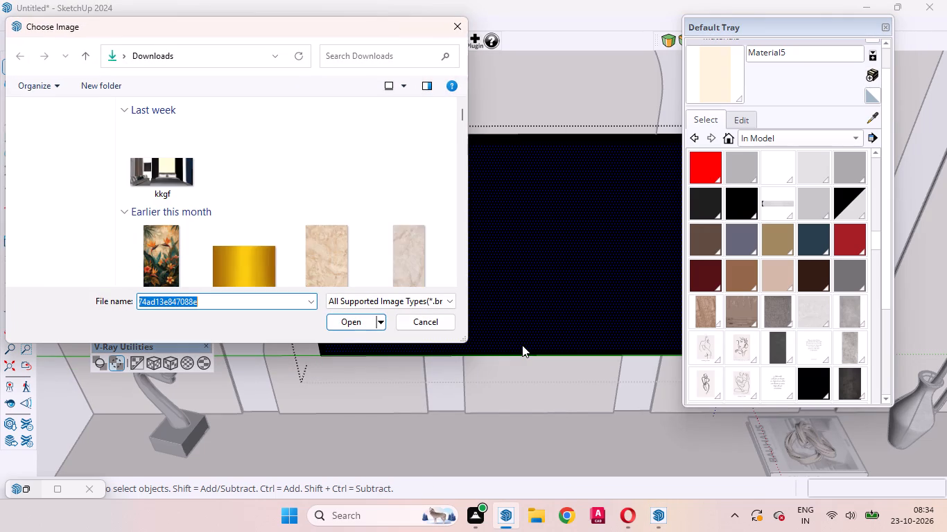
{"action": "scroll", "coordinate": [220, 195], "scroll_direction": "down", "scroll_amount": 3}
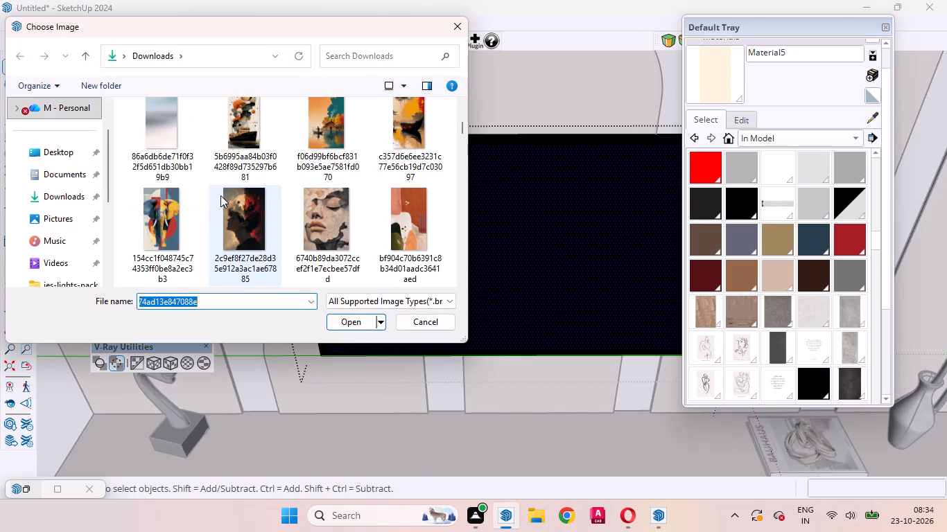
{"action": "scroll", "coordinate": [268, 188], "scroll_direction": "down", "scroll_amount": 1}
{"action": "scroll", "coordinate": [261, 194], "scroll_direction": "up", "scroll_amount": 1}
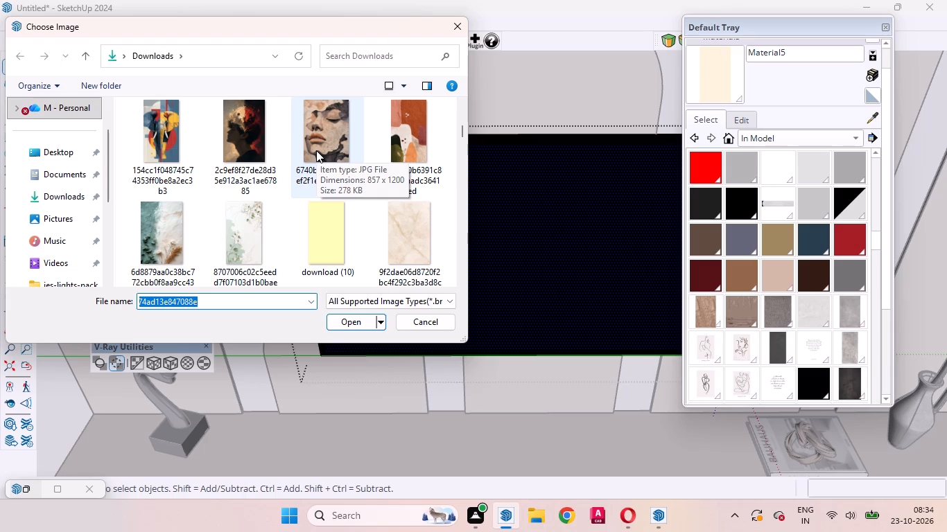
{"action": "scroll", "coordinate": [305, 168], "scroll_direction": "down", "scroll_amount": 12}
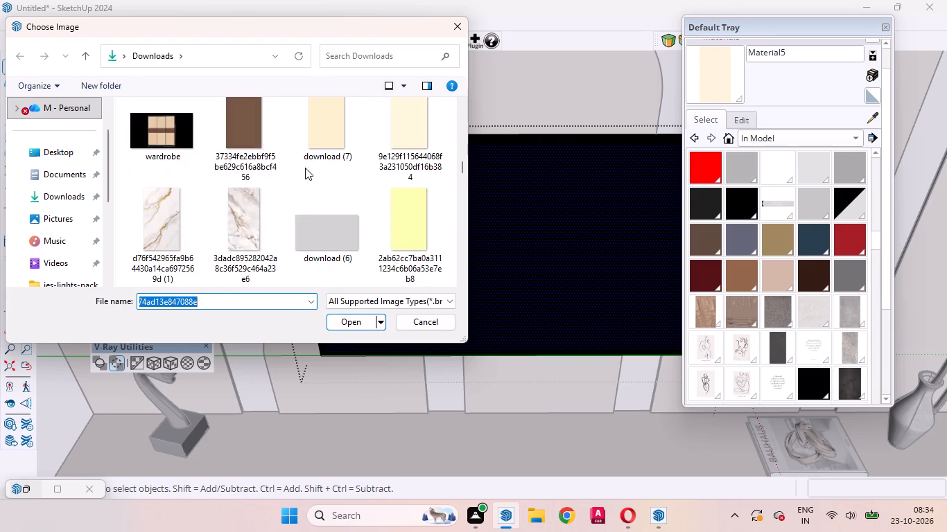
{"action": "scroll", "coordinate": [305, 168], "scroll_direction": "down", "scroll_amount": 4}
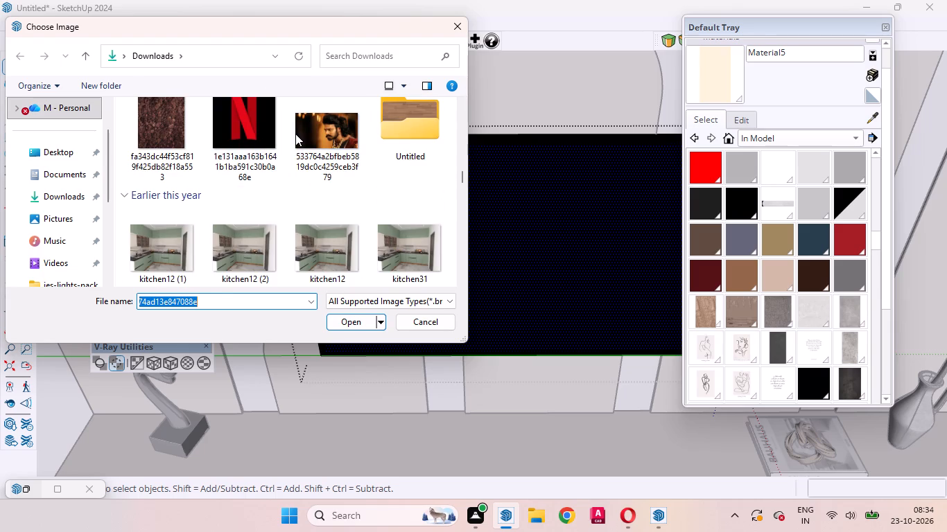
{"action": "left_click", "coordinate": [308, 134]}
{"action": "left_click", "coordinate": [363, 316]}
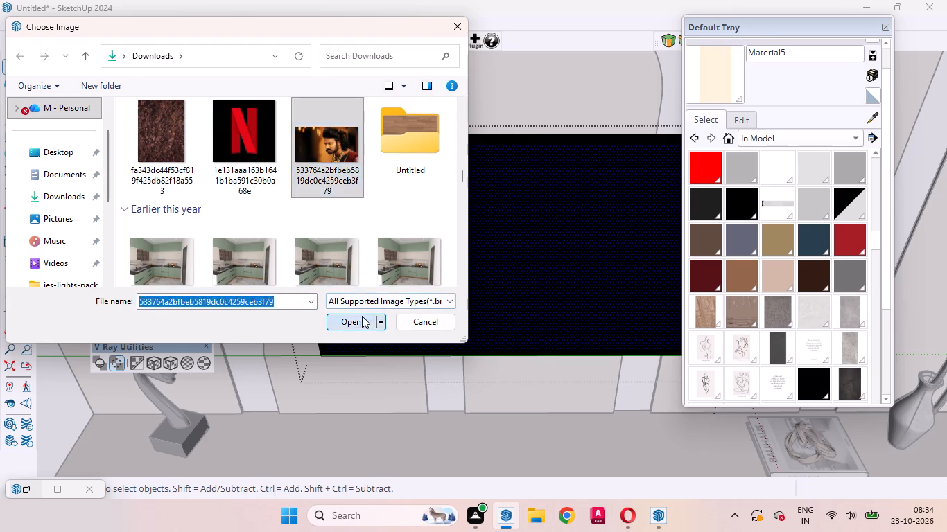
{"action": "left_click", "coordinate": [410, 454]}
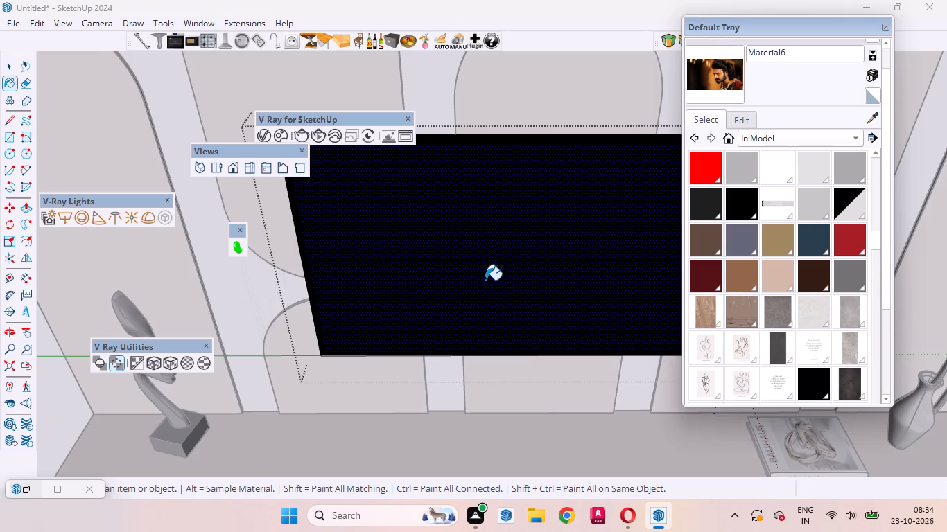
Paint the TV's inset screen face with the portrait image material, fit one picture across the whole face and leave the TV's editing context.
{"action": "left_click", "coordinate": [483, 270]}
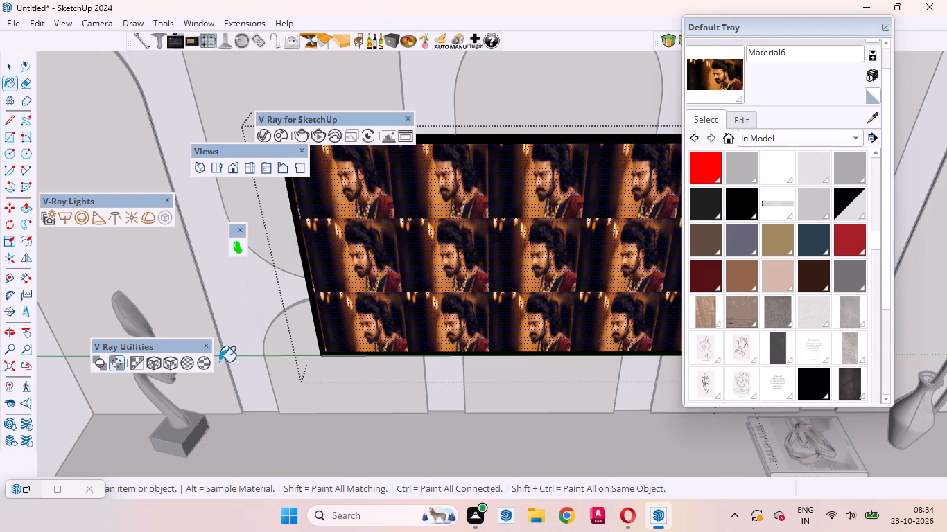
{"action": "left_click", "coordinate": [165, 366]}
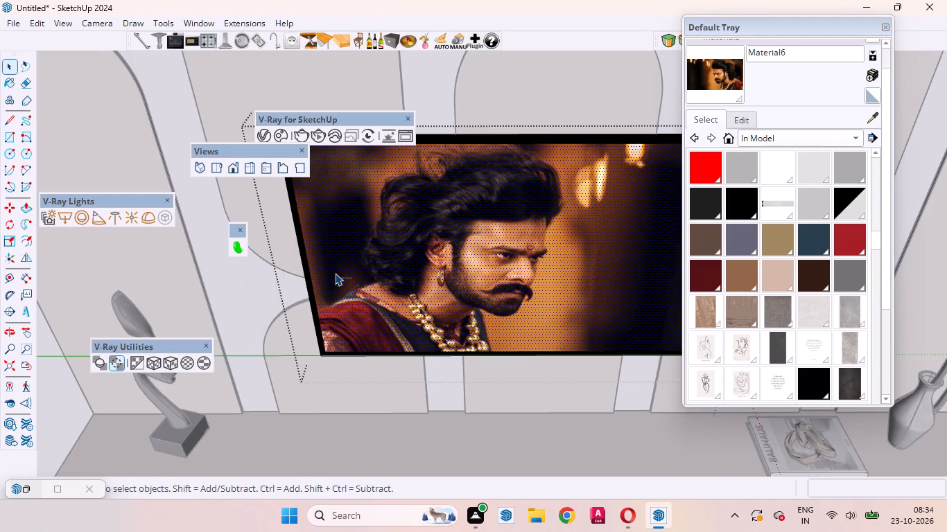
{"action": "left_click", "coordinate": [461, 238]}
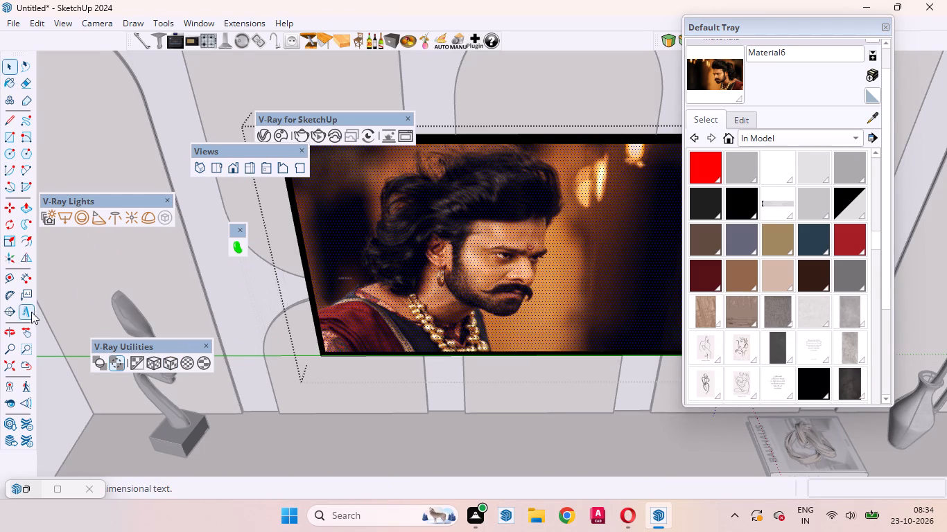
{"action": "scroll", "coordinate": [233, 305], "scroll_direction": "down", "scroll_amount": 16}
{"action": "left_click", "coordinate": [530, 136]}
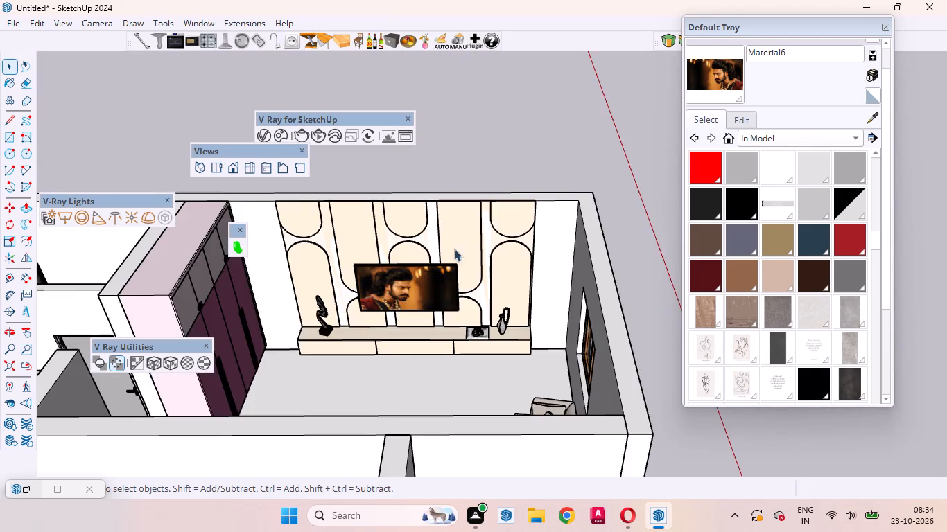
Examine the finished TV screen and decorated wall up close, and review the whole apartment from above.
{"action": "scroll", "coordinate": [412, 319], "scroll_direction": "up", "scroll_amount": 5}
{"action": "middle_click_drag", "start_coordinate": [401, 348], "coordinate": [542, 281]}
{"action": "scroll", "coordinate": [415, 261], "scroll_direction": "up", "scroll_amount": 3}
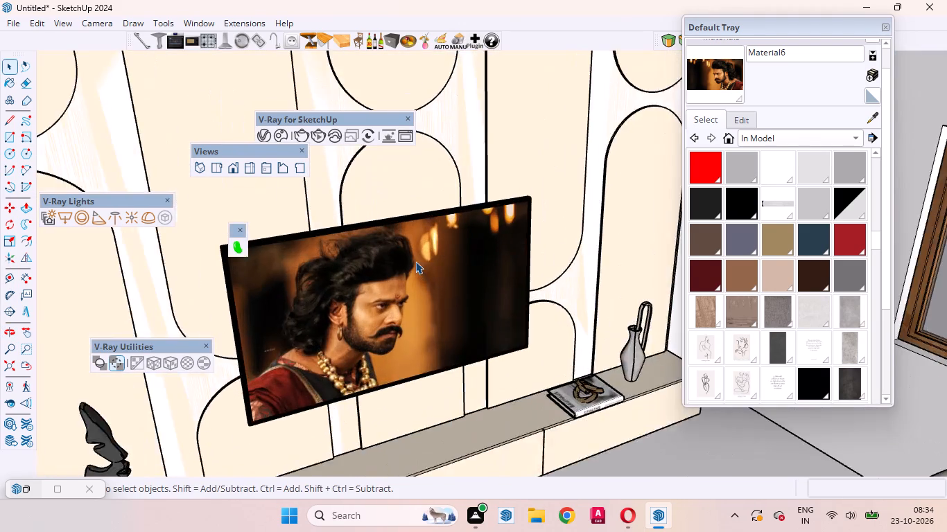
{"action": "scroll", "coordinate": [415, 261], "scroll_direction": "up", "scroll_amount": 6}
{"action": "middle_click_drag", "start_coordinate": [371, 325], "coordinate": [337, 366]}
{"action": "scroll", "coordinate": [577, 299], "scroll_direction": "down", "scroll_amount": 10}
{"action": "scroll", "coordinate": [337, 282], "scroll_direction": "up", "scroll_amount": 11}
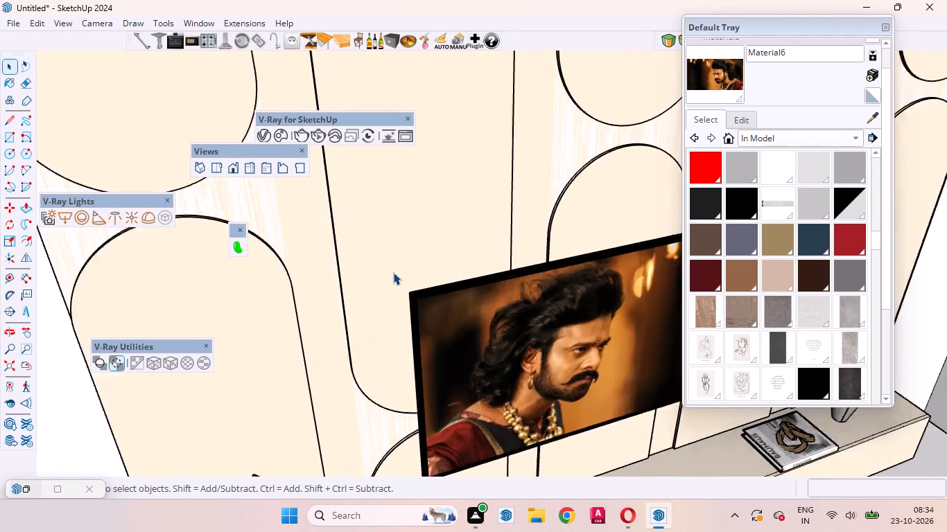
{"action": "scroll", "coordinate": [393, 272], "scroll_direction": "up", "scroll_amount": 2}
{"action": "middle_click_drag", "start_coordinate": [401, 267], "coordinate": [361, 400]}
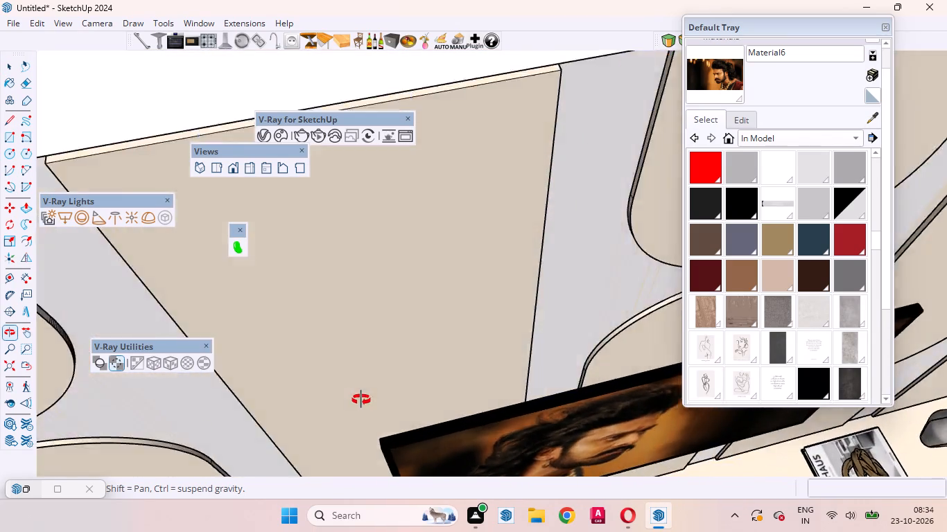
{"action": "middle_click_drag", "start_coordinate": [361, 400], "coordinate": [277, 351]}
{"action": "scroll", "coordinate": [277, 341], "scroll_direction": "up", "scroll_amount": 1}
{"action": "scroll", "coordinate": [264, 268], "scroll_direction": "down", "scroll_amount": 10}
{"action": "scroll", "coordinate": [280, 216], "scroll_direction": "up", "scroll_amount": 1}
{"action": "scroll", "coordinate": [283, 216], "scroll_direction": "down", "scroll_amount": 9}
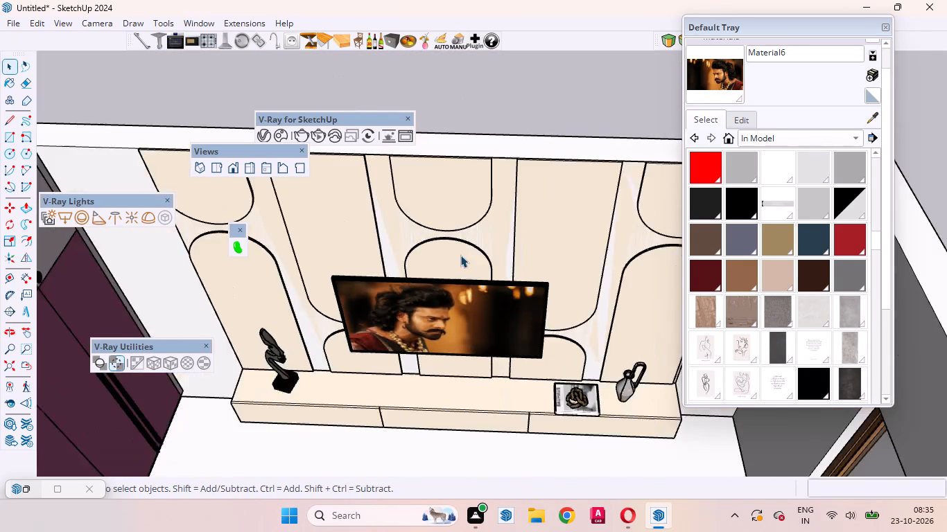
{"action": "scroll", "coordinate": [460, 255], "scroll_direction": "down", "scroll_amount": 4}
{"action": "scroll", "coordinate": [513, 298], "scroll_direction": "down", "scroll_amount": 6}
{"action": "middle_click_drag", "start_coordinate": [501, 330], "coordinate": [520, 263]}
{"action": "scroll", "coordinate": [520, 263], "scroll_direction": "up", "scroll_amount": 8}
{"action": "scroll", "coordinate": [464, 312], "scroll_direction": "down", "scroll_amount": 11}
{"action": "middle_click_drag", "start_coordinate": [505, 333], "coordinate": [516, 488]}
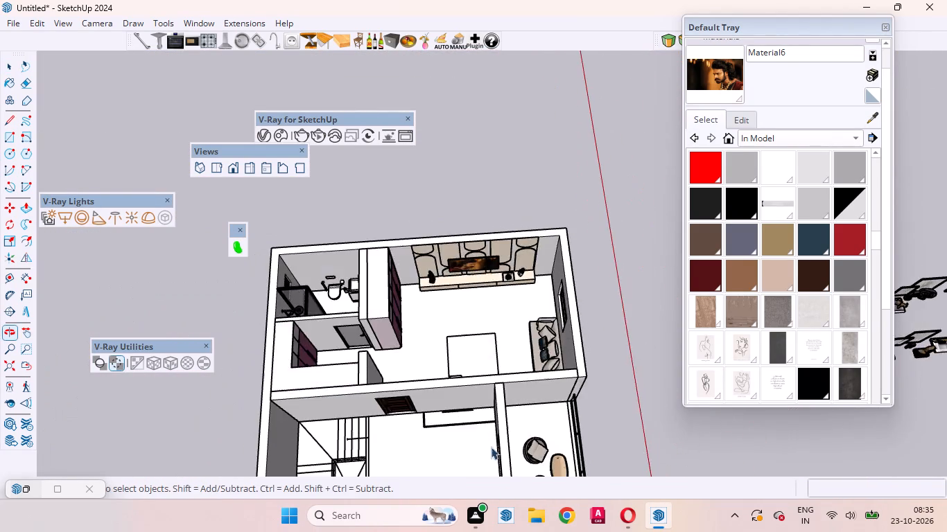
{"action": "scroll", "coordinate": [497, 292], "scroll_direction": "down", "scroll_amount": 11}
{"action": "middle_click_drag", "start_coordinate": [562, 348], "coordinate": [520, 378]}
{"action": "scroll", "coordinate": [523, 290], "scroll_direction": "up", "scroll_amount": 3}
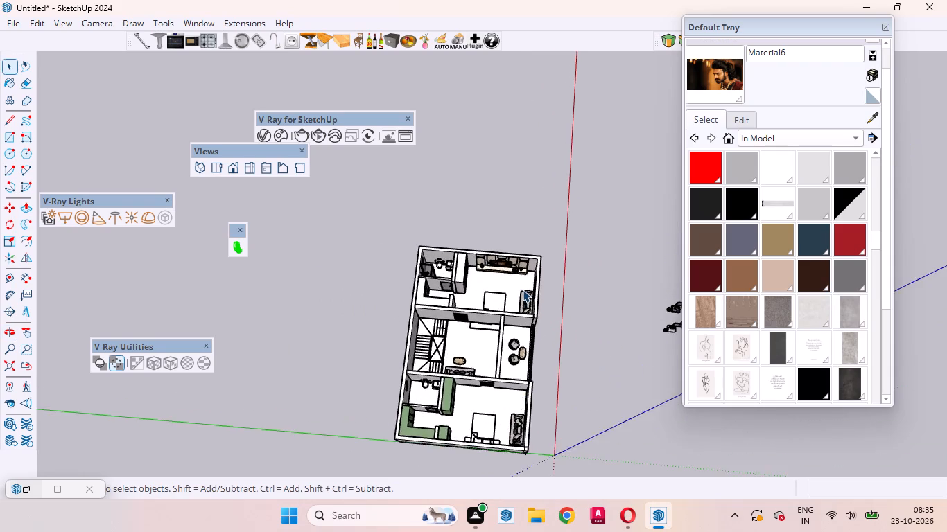
{"action": "scroll", "coordinate": [518, 278], "scroll_direction": "up", "scroll_amount": 5}
{"action": "middle_click_drag", "start_coordinate": [510, 287], "coordinate": [521, 275]}
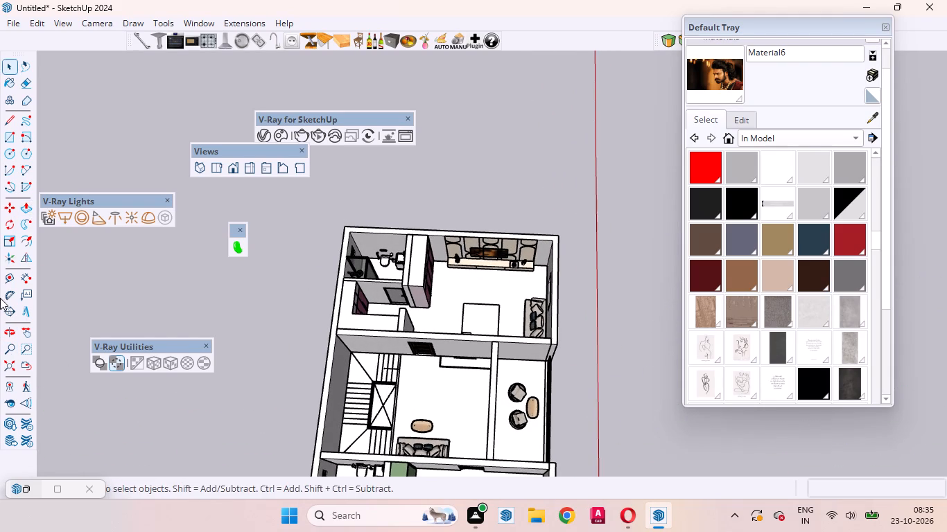
Position the camera on the room floor facing the TV wall and set its eye height to 5'.
{"action": "left_click", "coordinate": [10, 390]}
{"action": "scroll", "coordinate": [469, 320], "scroll_direction": "up", "scroll_amount": 7}
{"action": "middle_click_drag", "start_coordinate": [502, 328], "coordinate": [522, 335]}
{"action": "scroll", "coordinate": [522, 335], "scroll_direction": "up", "scroll_amount": 1}
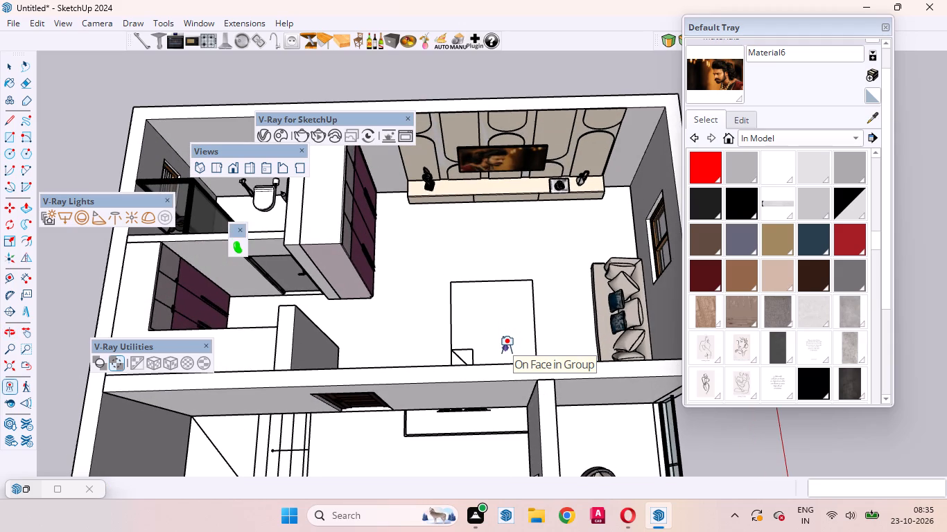
{"action": "left_click_drag", "start_coordinate": [506, 348], "coordinate": [506, 272]}
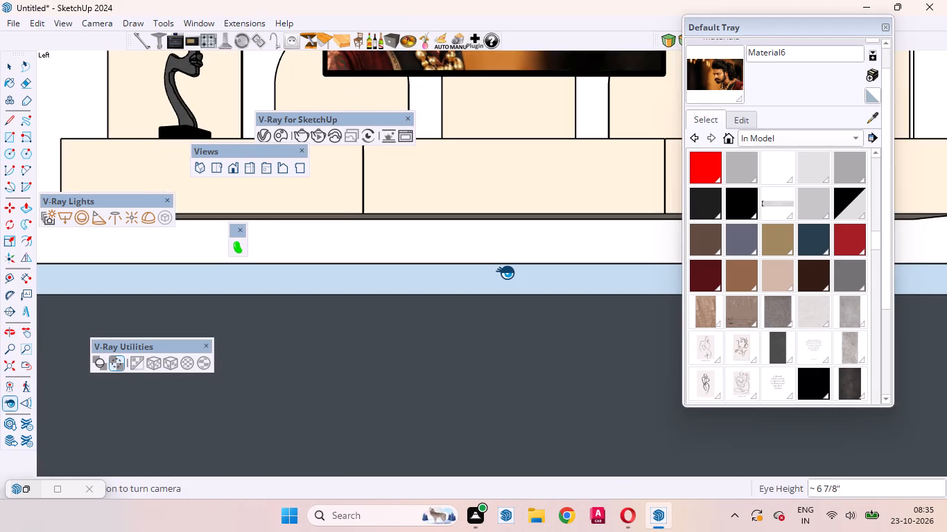
{"action": "type", "text": "5'"}
{"action": "key", "text": "Return"}
{"action": "key", "text": "space"}
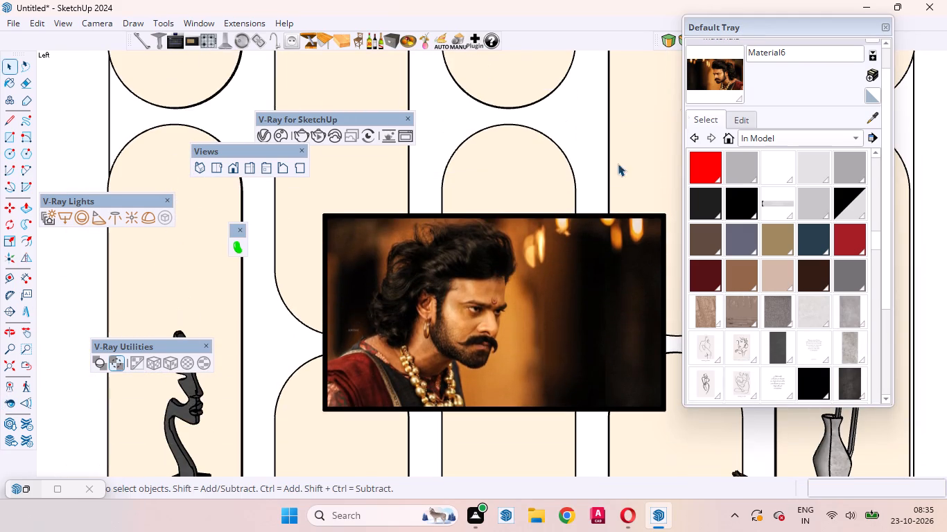
Set the camera's field of view to 50 to frame the TV wall from eye level.
{"action": "left_click_drag", "start_coordinate": [740, 28], "coordinate": [823, 184]}
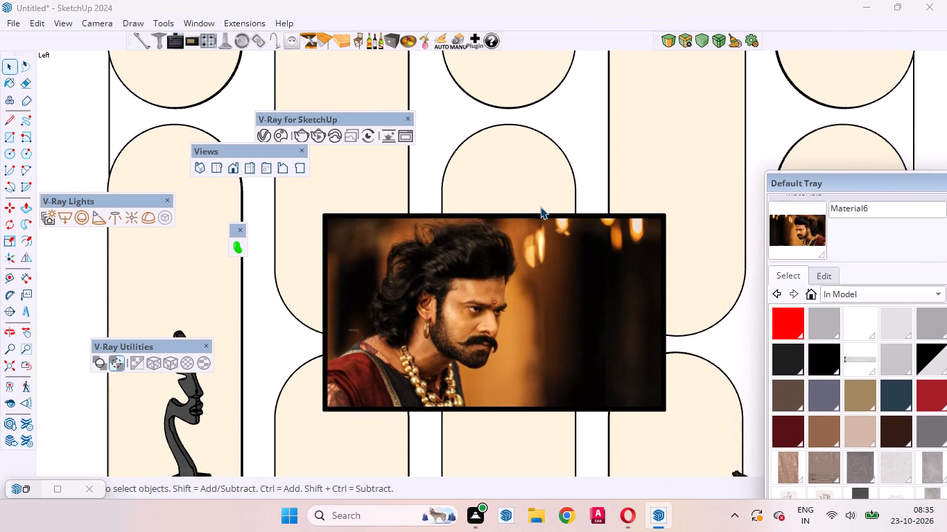
{"action": "left_click", "coordinate": [20, 336]}
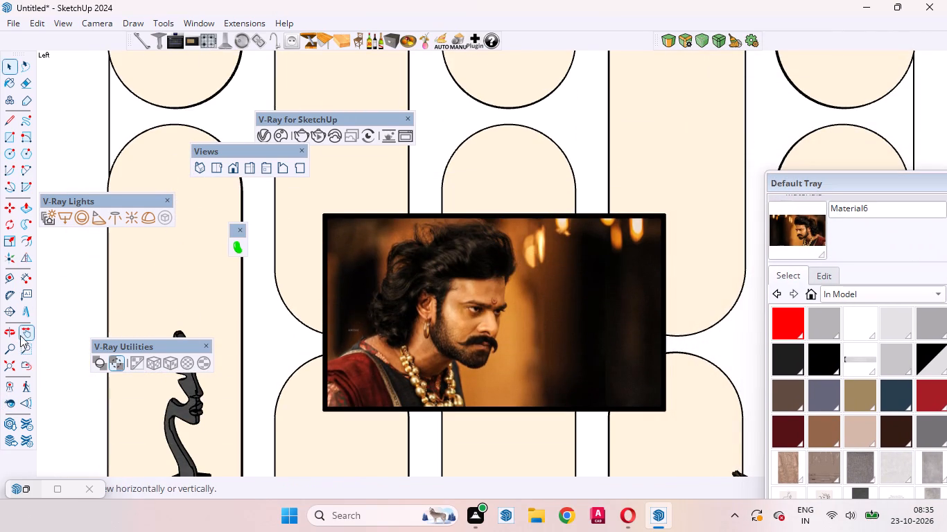
{"action": "left_click_drag", "start_coordinate": [386, 255], "coordinate": [358, 246]}
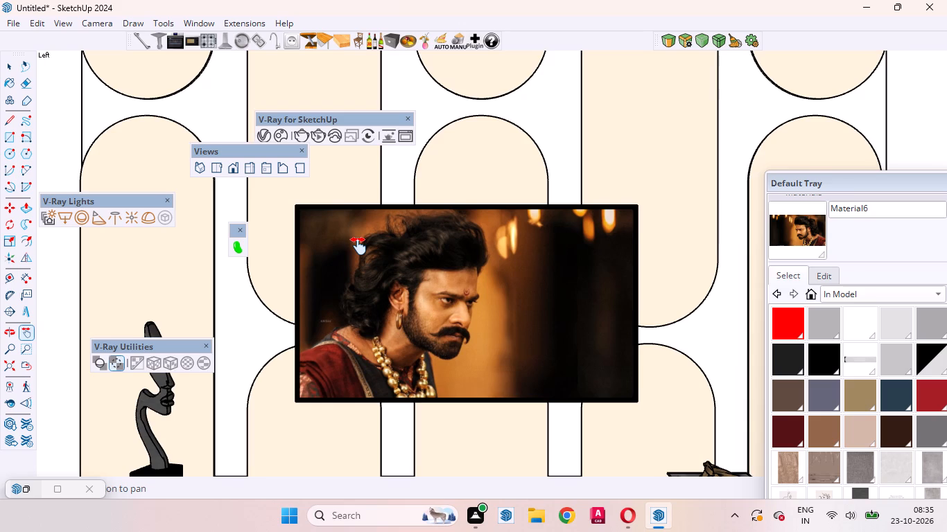
{"action": "left_click_drag", "start_coordinate": [358, 246], "coordinate": [356, 249]}
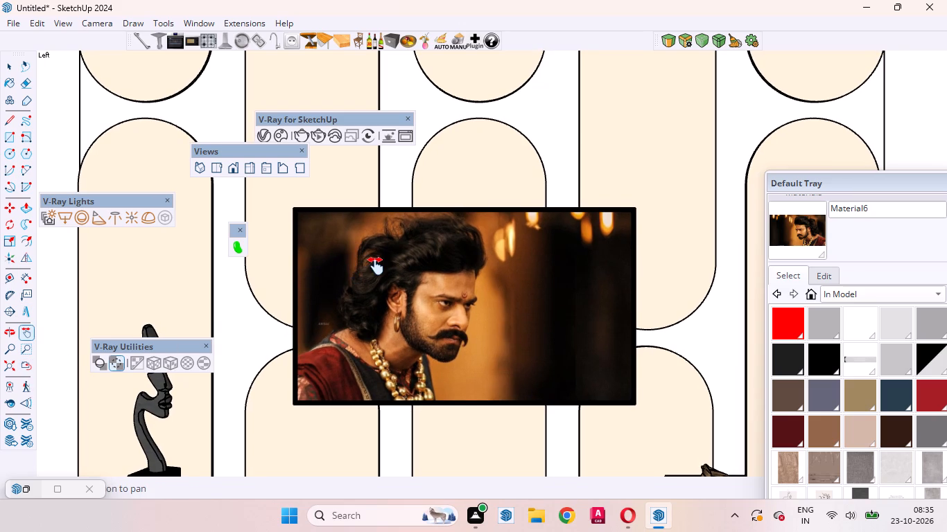
{"action": "key", "text": "space"}
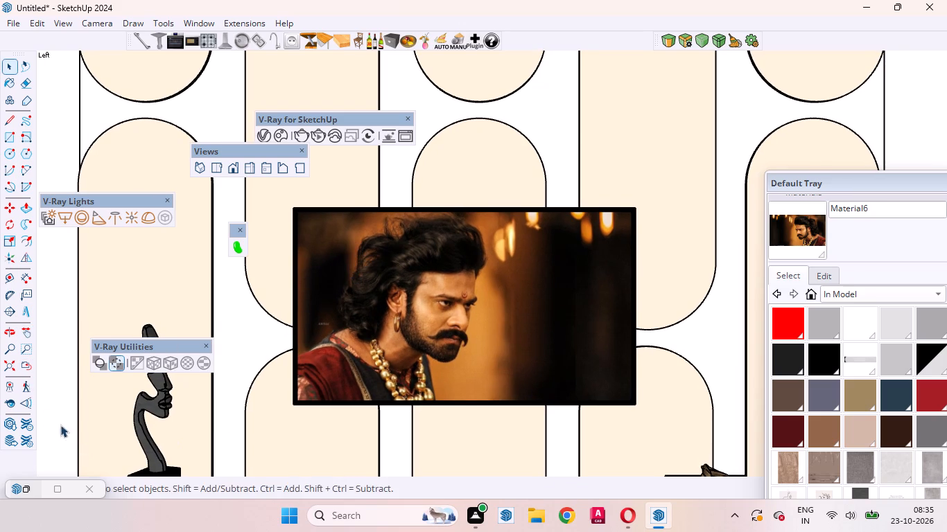
{"action": "left_click", "coordinate": [2, 348]}
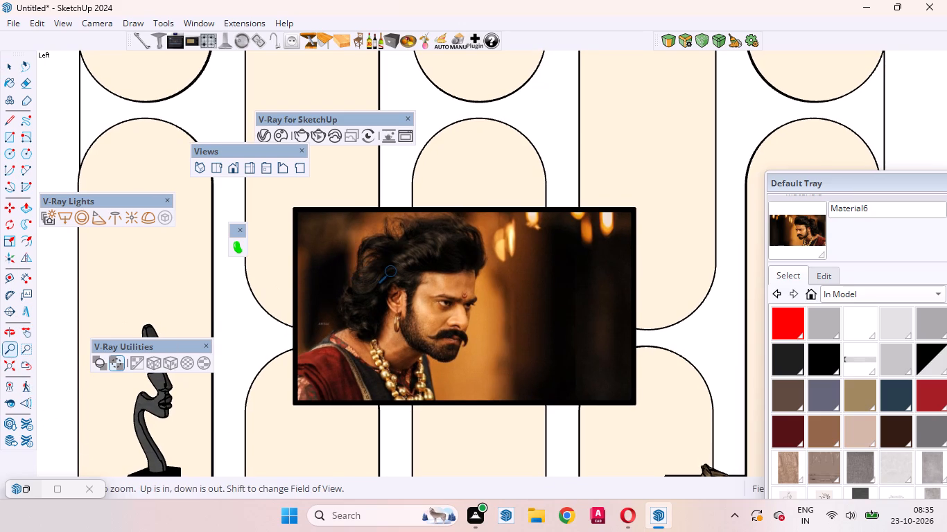
{"action": "type", "text": "50"}
{"action": "key", "text": "Return"}
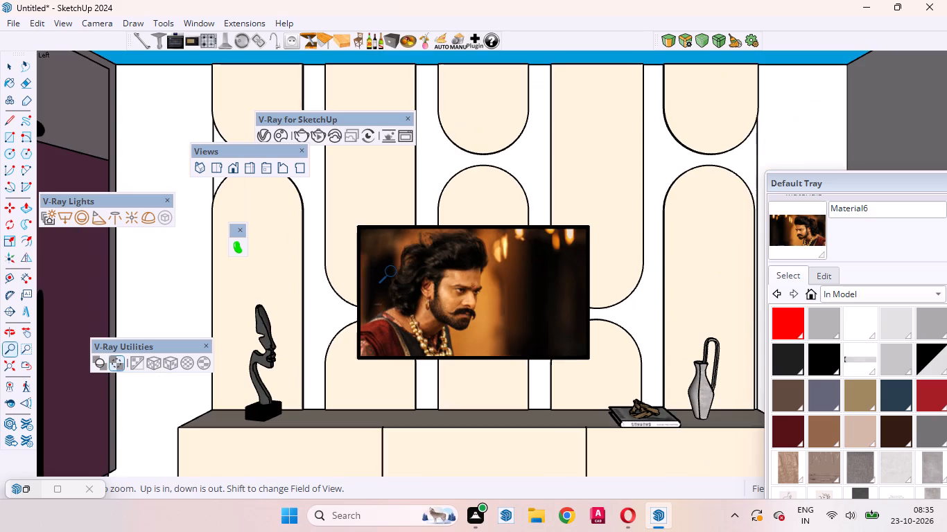
{"action": "key", "text": "space"}
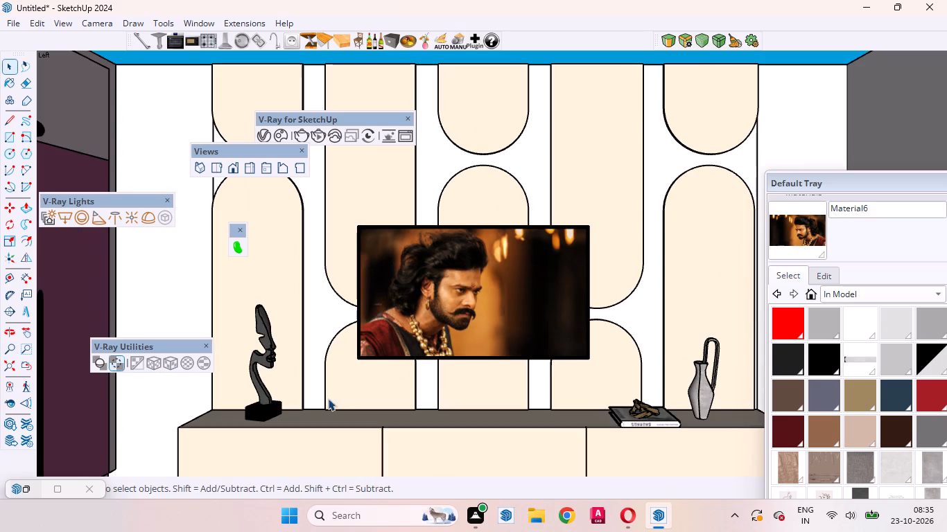
Reposition the floating tray beside the TV and pan the eye-level view slightly to bring the TV unit's full front height into frame.
{"action": "left_click_drag", "start_coordinate": [822, 183], "coordinate": [728, 107]}
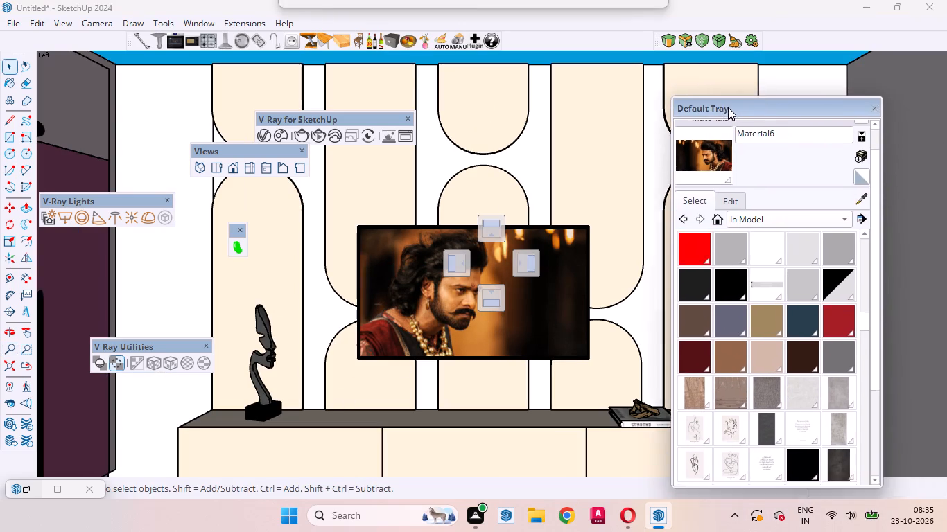
{"action": "left_click_drag", "start_coordinate": [728, 107], "coordinate": [772, 76]}
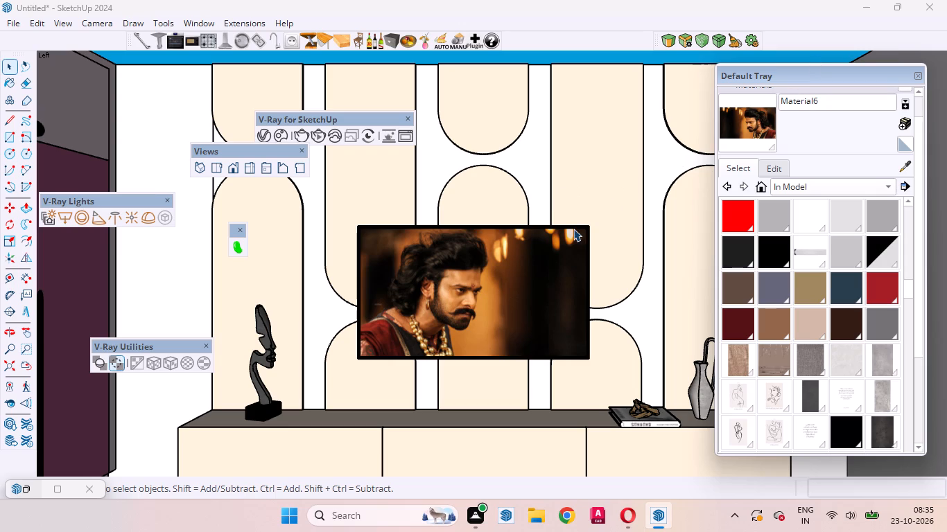
{"action": "left_click", "coordinate": [28, 333]}
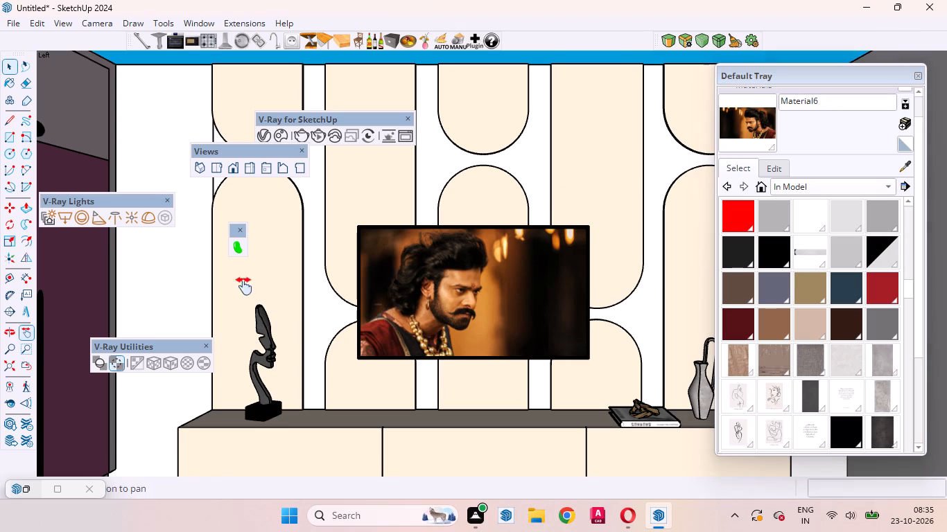
{"action": "left_click_drag", "start_coordinate": [412, 323], "coordinate": [412, 318]}
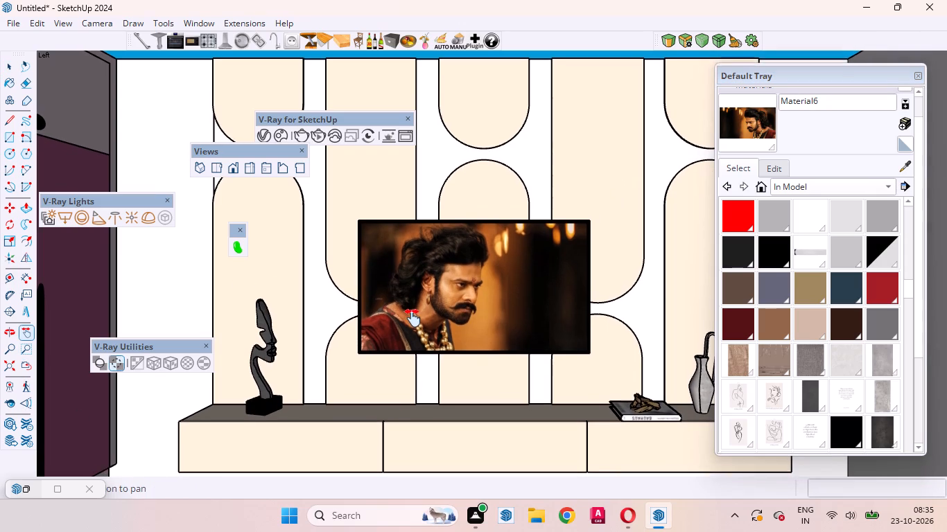
Save the current eye-level view of the TV wall as a new animation scene.
{"action": "left_click_drag", "start_coordinate": [412, 318], "coordinate": [412, 317]}
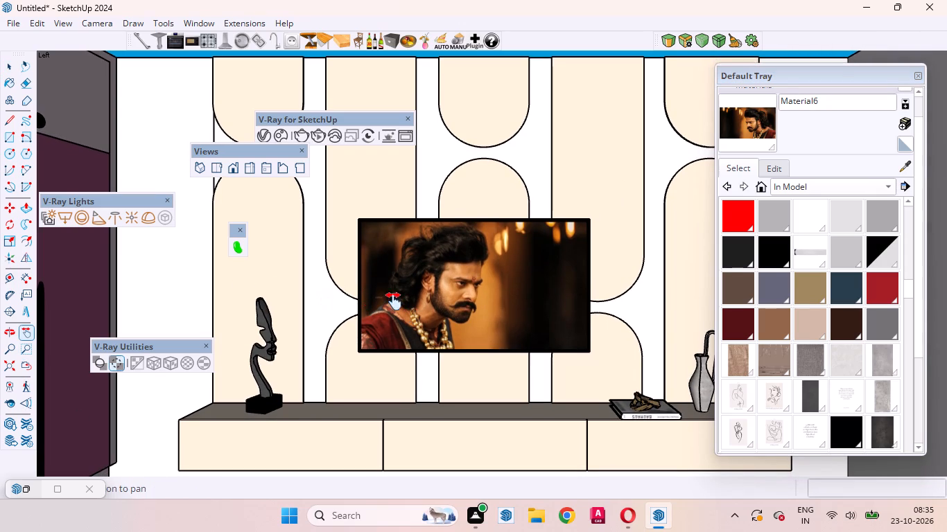
{"action": "key", "text": "space"}
{"action": "left_click", "coordinate": [62, 21]}
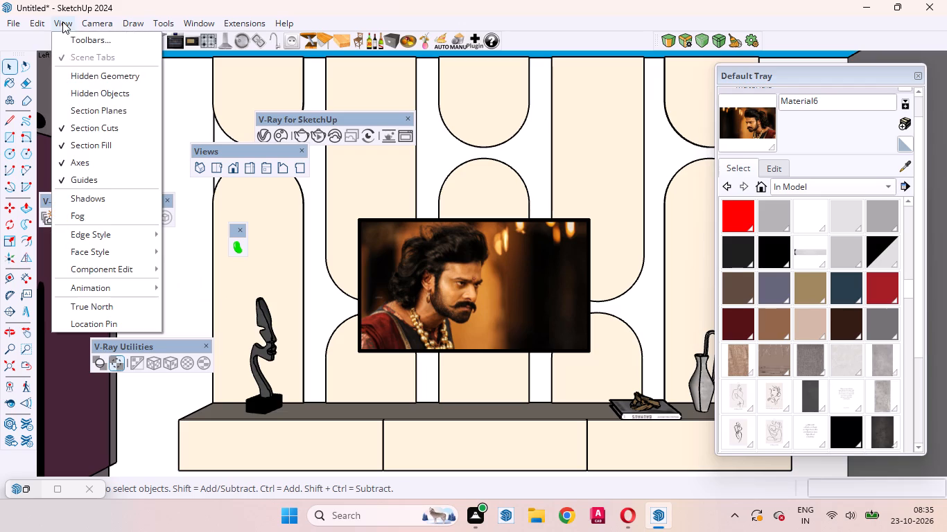
{"action": "left_click", "coordinate": [206, 292]}
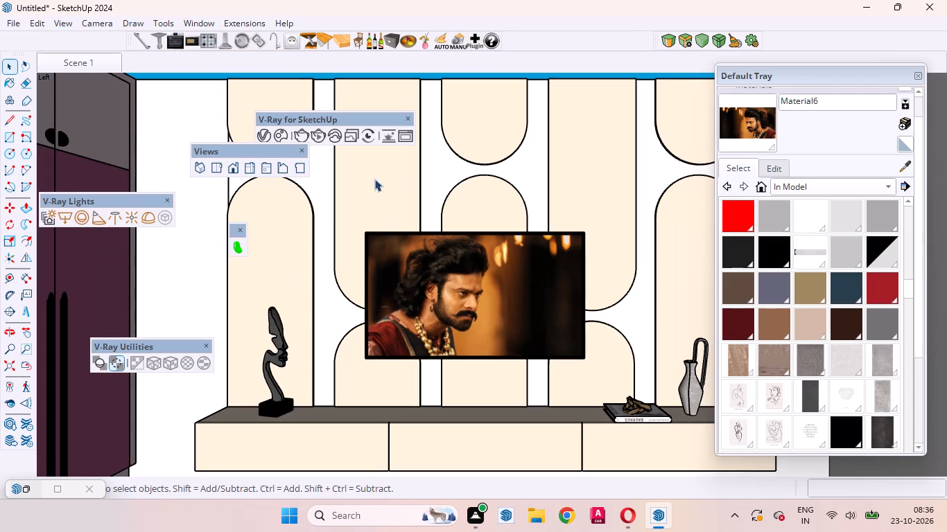
Test the saved scene by leaving the eye-level view and recalling it, moving the floating tray off the upper wall.
{"action": "middle_click_drag", "start_coordinate": [515, 211], "coordinate": [515, 494]}
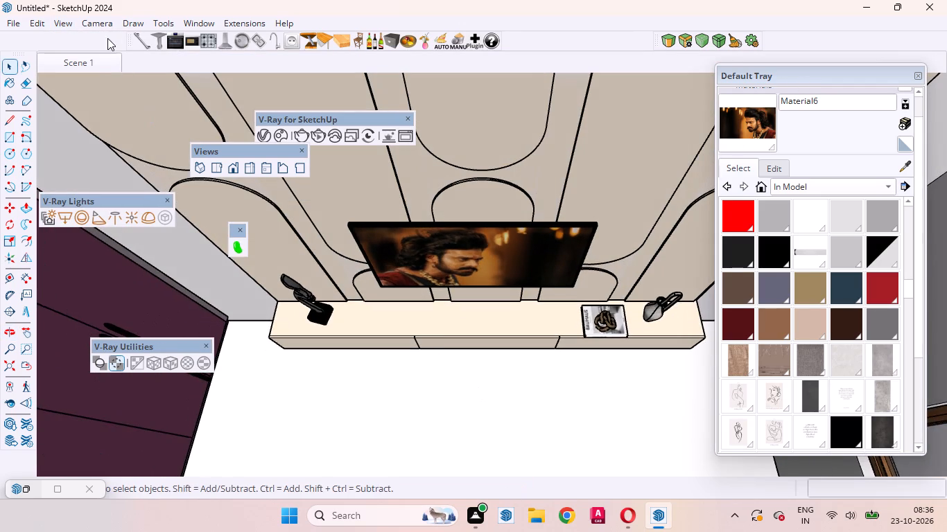
{"action": "left_click", "coordinate": [96, 57]}
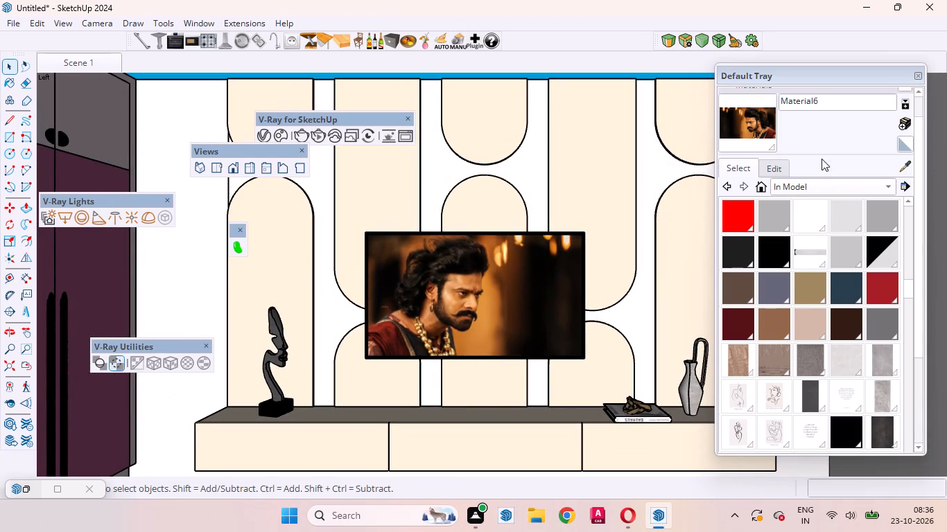
{"action": "left_click_drag", "start_coordinate": [794, 76], "coordinate": [728, 296]}
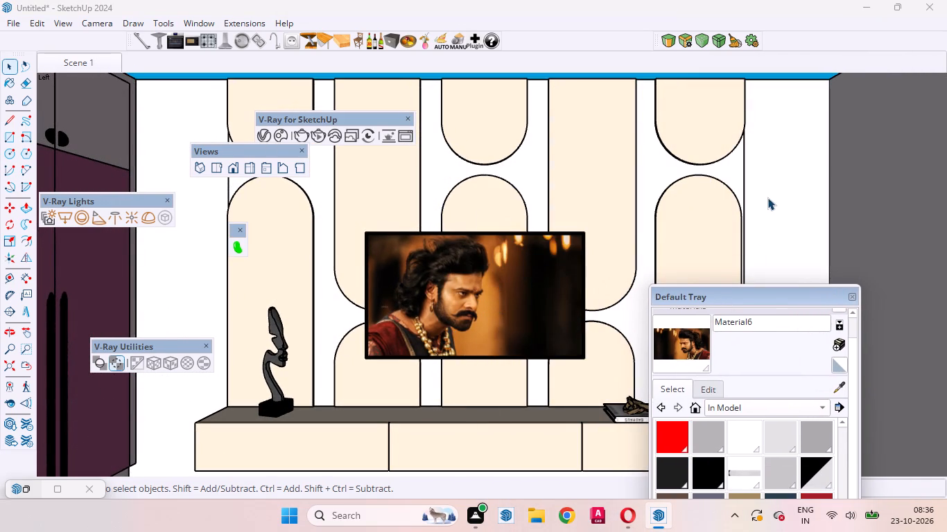
{"action": "scroll", "coordinate": [525, 215], "scroll_direction": "down", "scroll_amount": 4}
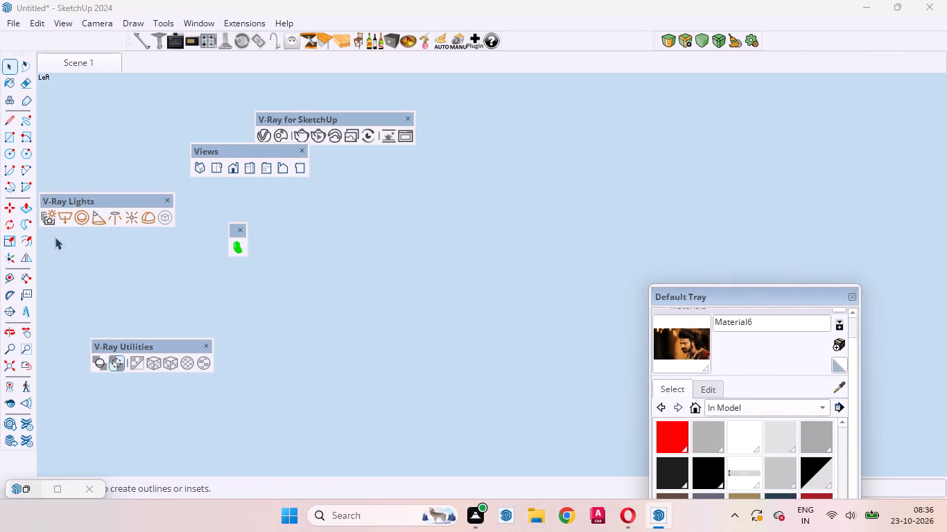
{"action": "left_click", "coordinate": [79, 61]}
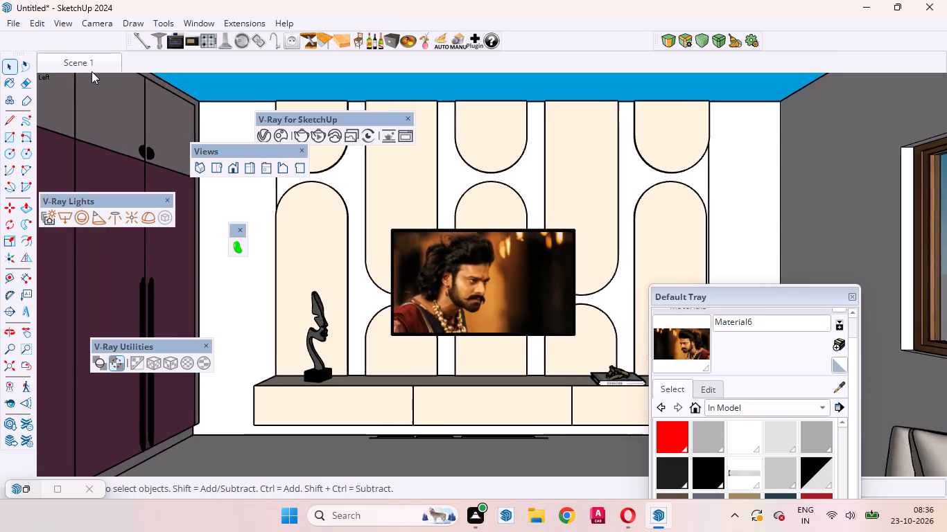
View the TV room from outside and above, and move the floating tray clear of the model.
{"action": "middle_click_drag", "start_coordinate": [600, 193], "coordinate": [600, 196]}
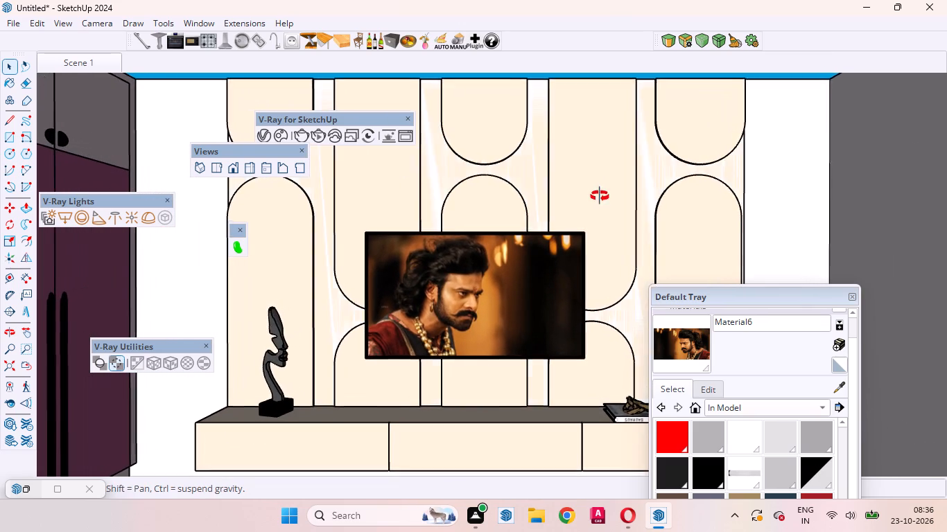
{"action": "middle_click_drag", "start_coordinate": [600, 196], "coordinate": [447, 296]}
{"action": "scroll", "coordinate": [448, 287], "scroll_direction": "down", "scroll_amount": 10}
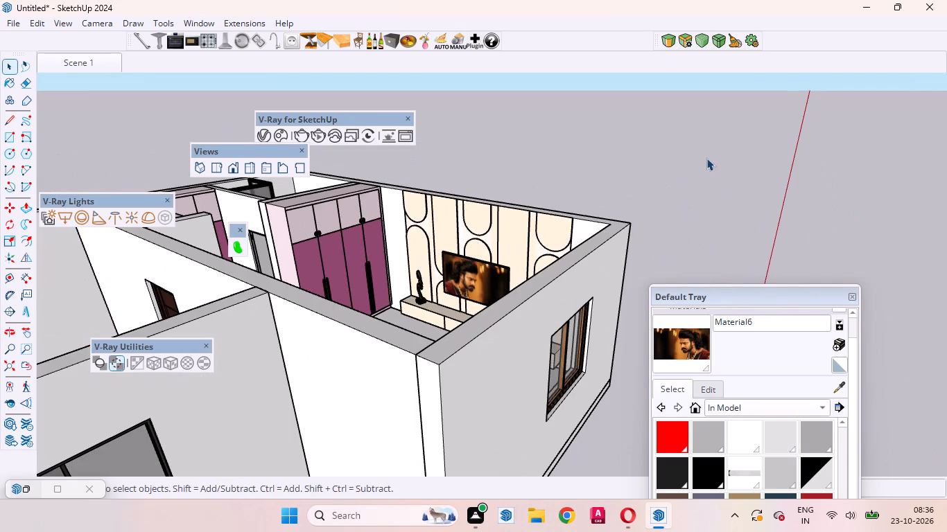
{"action": "left_click", "coordinate": [711, 155]}
{"action": "left_click_drag", "start_coordinate": [756, 302], "coordinate": [832, 126]}
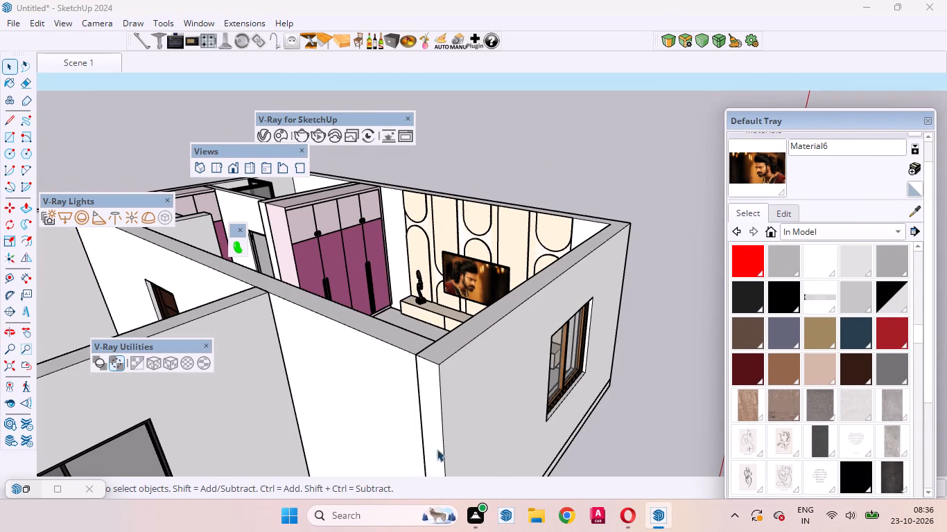
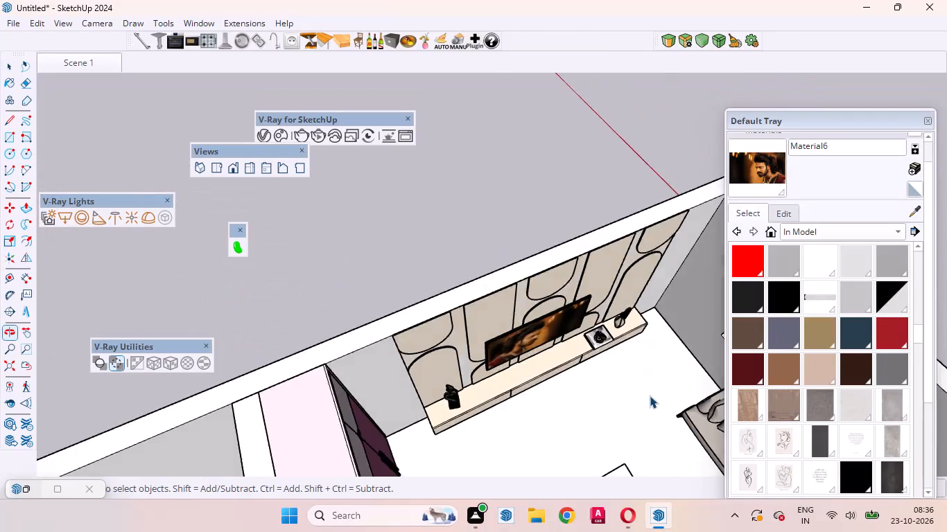
Inspect the TV, the TV unit and the arched wall panelling close up from several angles.
{"action": "scroll", "coordinate": [422, 278], "scroll_direction": "down", "scroll_amount": 9}
{"action": "scroll", "coordinate": [542, 331], "scroll_direction": "up", "scroll_amount": 11}
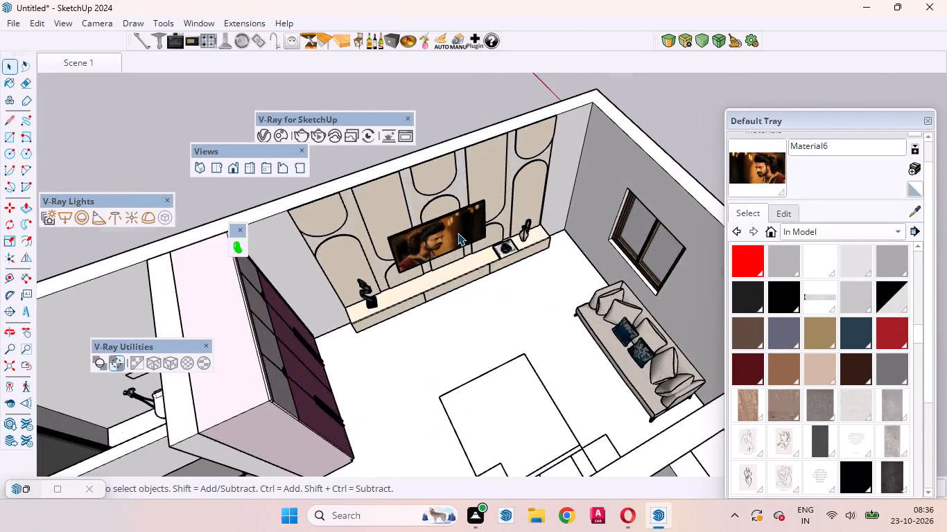
{"action": "scroll", "coordinate": [458, 233], "scroll_direction": "up", "scroll_amount": 10}
{"action": "middle_click_drag", "start_coordinate": [430, 256], "coordinate": [300, 209]}
{"action": "scroll", "coordinate": [512, 190], "scroll_direction": "down", "scroll_amount": 5}
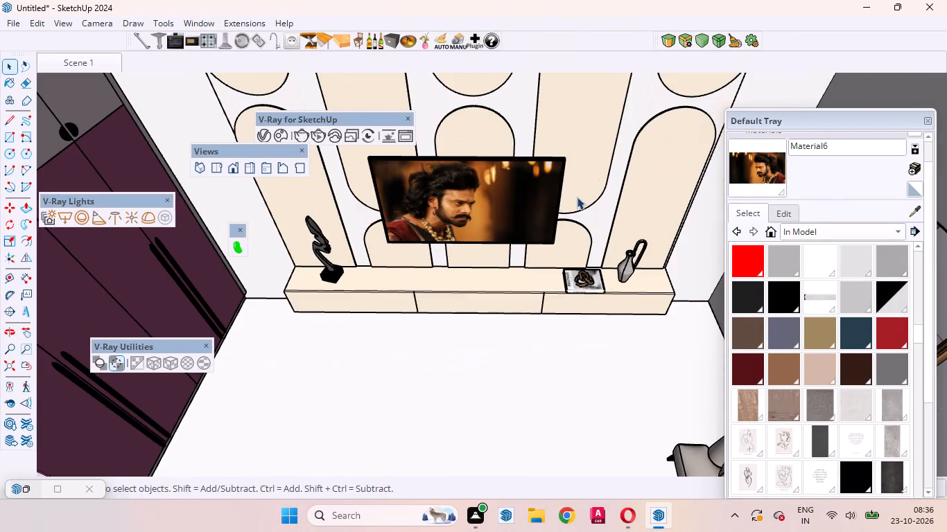
{"action": "middle_click_drag", "start_coordinate": [591, 179], "coordinate": [245, 252]}
{"action": "scroll", "coordinate": [539, 320], "scroll_direction": "up", "scroll_amount": 9}
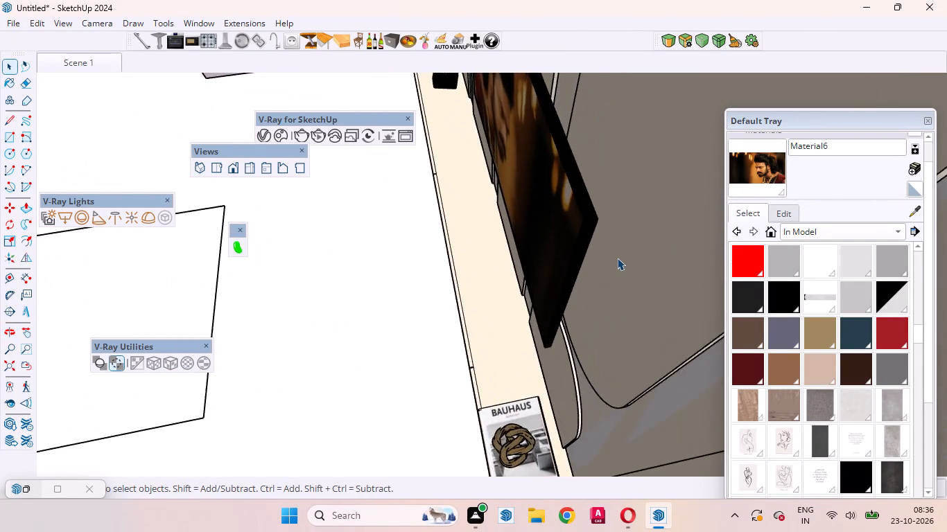
{"action": "scroll", "coordinate": [617, 258], "scroll_direction": "up", "scroll_amount": 16}
{"action": "middle_click_drag", "start_coordinate": [544, 387], "coordinate": [663, 251]}
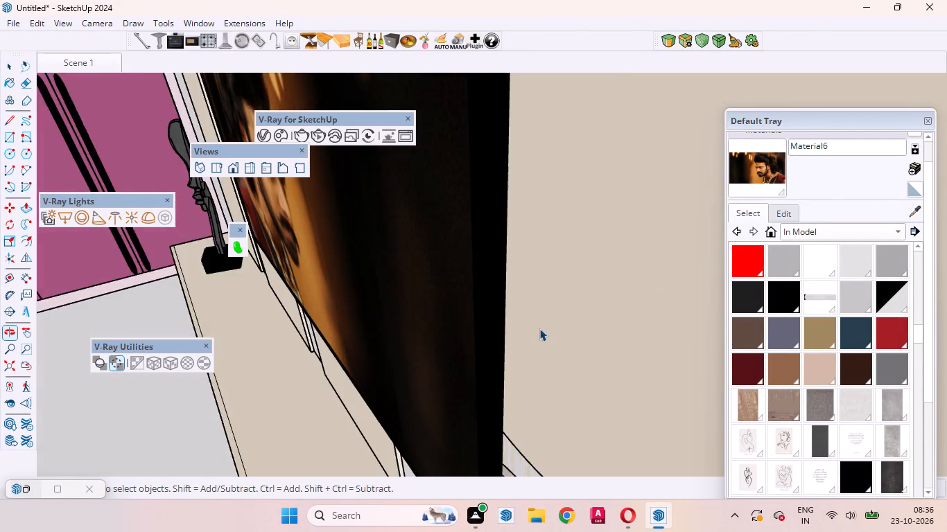
{"action": "scroll", "coordinate": [387, 338], "scroll_direction": "down", "scroll_amount": 20}
{"action": "scroll", "coordinate": [387, 338], "scroll_direction": "down", "scroll_amount": 4}
{"action": "middle_click_drag", "start_coordinate": [263, 322], "coordinate": [524, 423]}
{"action": "scroll", "coordinate": [525, 423], "scroll_direction": "up", "scroll_amount": 1}
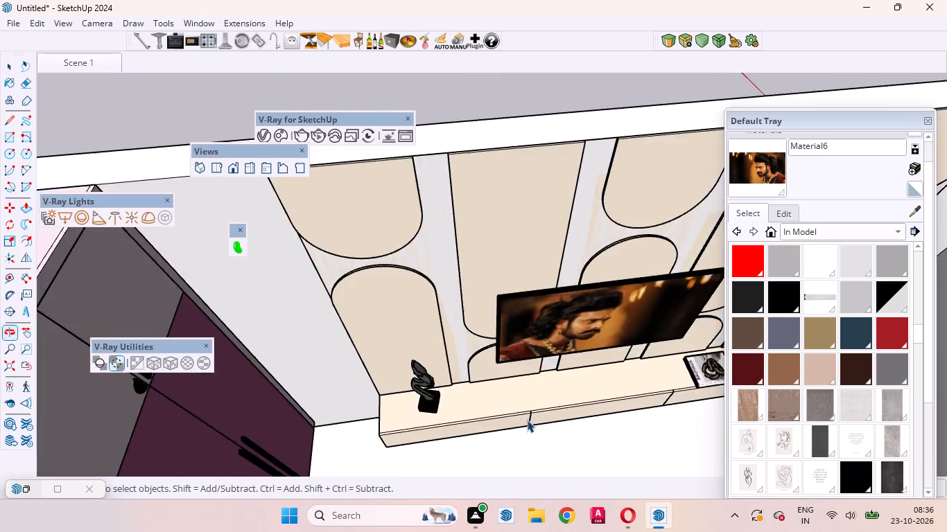
{"action": "scroll", "coordinate": [510, 407], "scroll_direction": "down", "scroll_amount": 16}
{"action": "scroll", "coordinate": [481, 315], "scroll_direction": "up", "scroll_amount": 14}
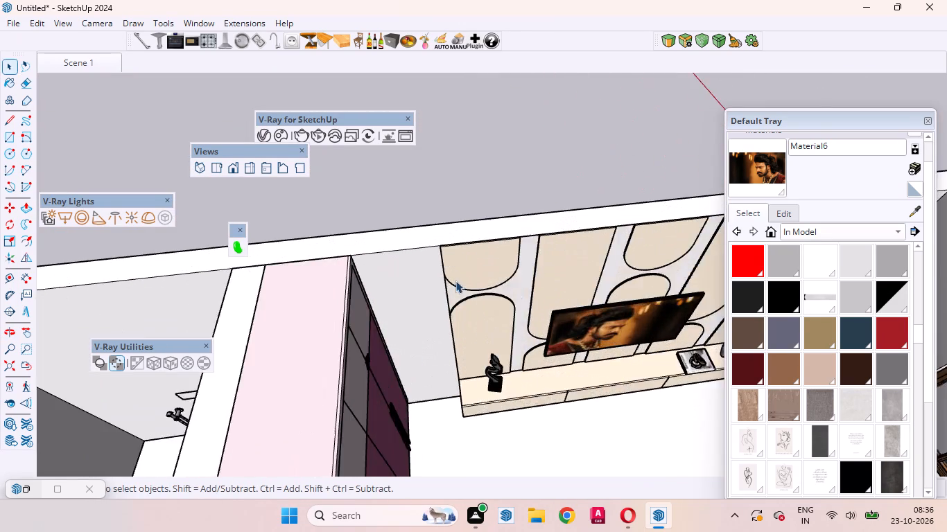
Open the arched wall panel group and erase the backing's outer vertical edge on the wardrobe side.
{"action": "scroll", "coordinate": [455, 281], "scroll_direction": "up", "scroll_amount": 20}
{"action": "scroll", "coordinate": [455, 281], "scroll_direction": "up", "scroll_amount": 1}
{"action": "middle_click_drag", "start_coordinate": [430, 302], "coordinate": [602, 240]}
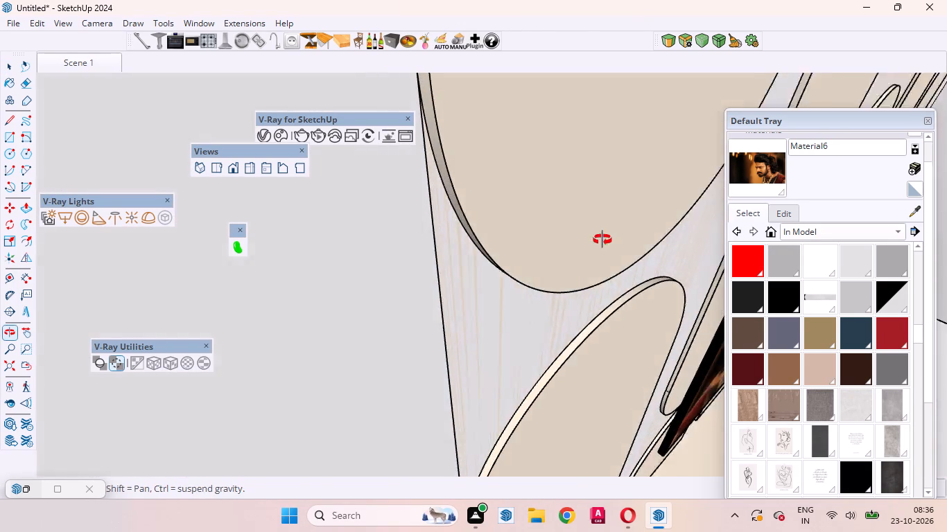
{"action": "middle_click_drag", "start_coordinate": [602, 240], "coordinate": [623, 234]}
{"action": "left_click", "coordinate": [450, 319]}
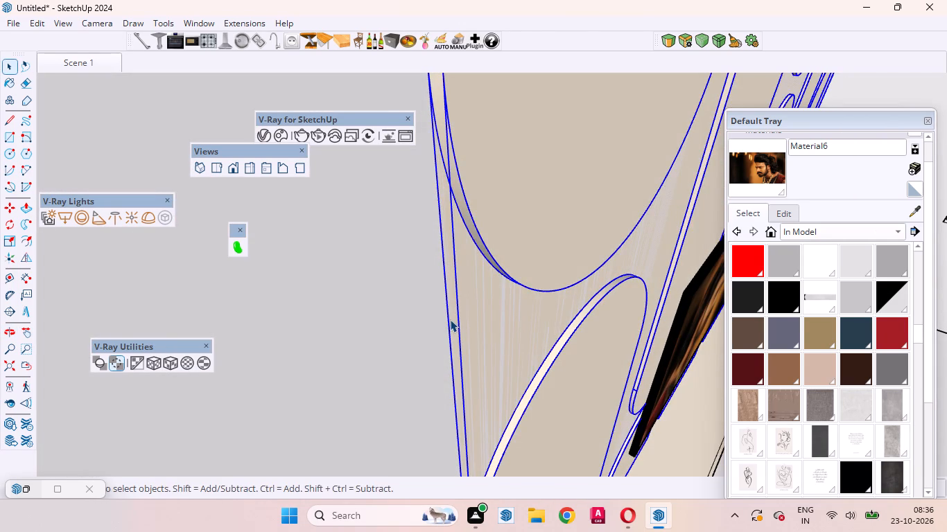
{"action": "double_click", "coordinate": [448, 321]}
{"action": "left_click", "coordinate": [449, 330]}
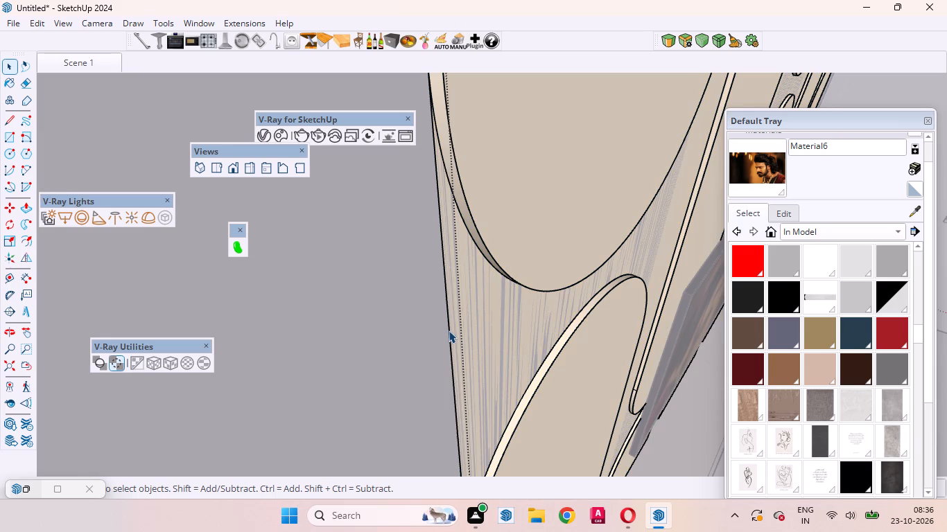
{"action": "right_click", "coordinate": [449, 330]}
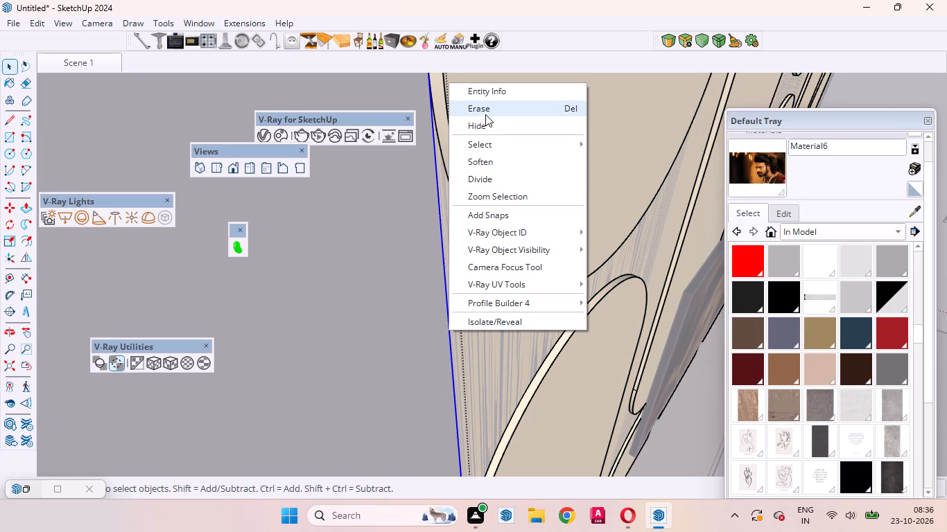
{"action": "left_click", "coordinate": [485, 114]}
{"action": "scroll", "coordinate": [403, 380], "scroll_direction": "down", "scroll_amount": 20}
{"action": "scroll", "coordinate": [403, 380], "scroll_direction": "down", "scroll_amount": 4}
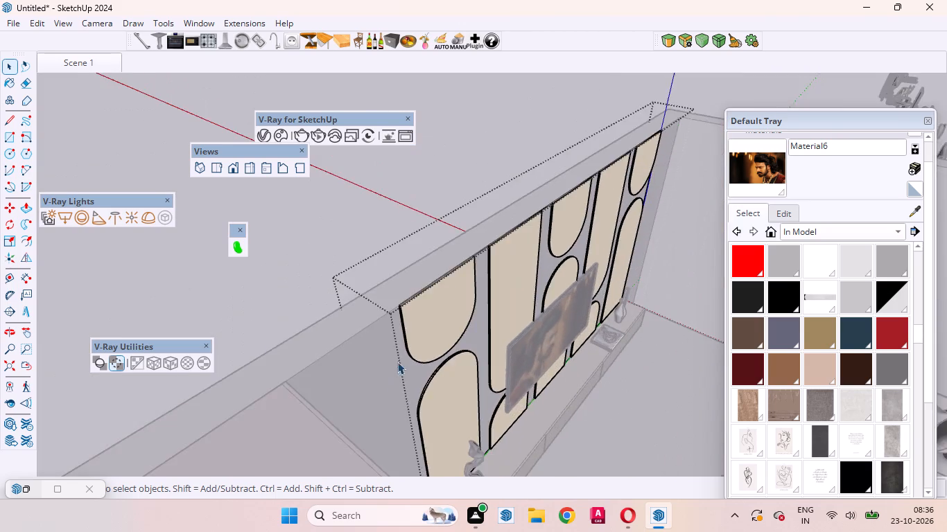
Erase the panel backing's opposite vertical edge on the window side and leave the group.
{"action": "scroll", "coordinate": [397, 362], "scroll_direction": "down", "scroll_amount": 4}
{"action": "middle_click_drag", "start_coordinate": [516, 346], "coordinate": [285, 352]}
{"action": "scroll", "coordinate": [524, 252], "scroll_direction": "up", "scroll_amount": 9}
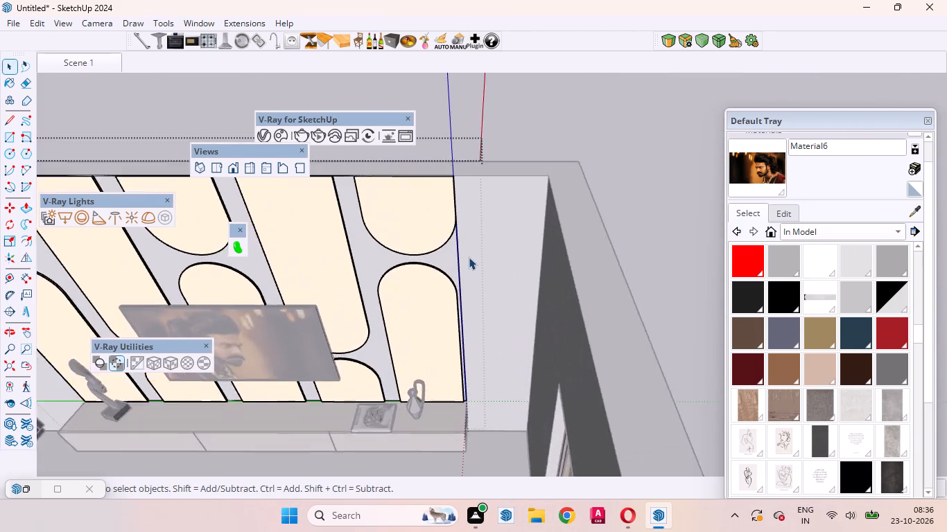
{"action": "scroll", "coordinate": [469, 257], "scroll_direction": "up", "scroll_amount": 12}
{"action": "left_click", "coordinate": [442, 258]}
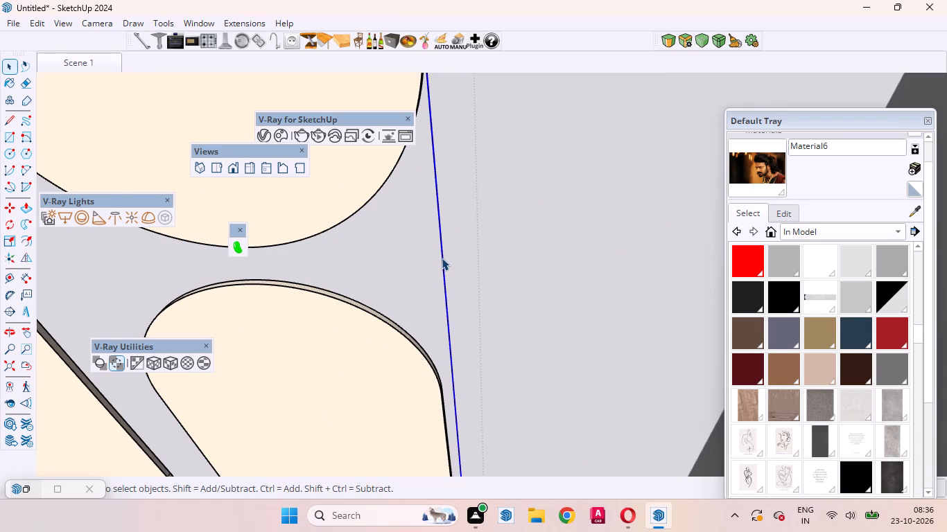
{"action": "right_click", "coordinate": [442, 258]}
{"action": "left_click", "coordinate": [466, 290]}
{"action": "scroll", "coordinate": [564, 290], "scroll_direction": "down", "scroll_amount": 6}
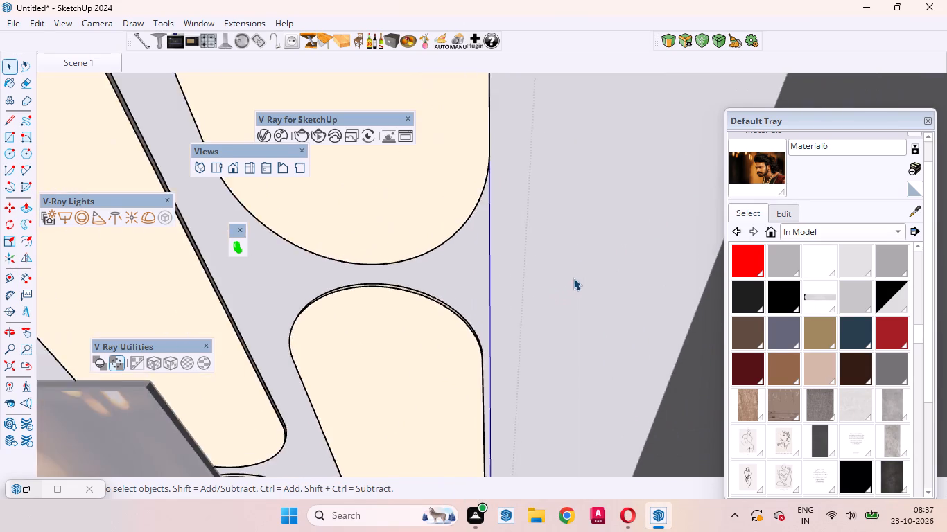
{"action": "scroll", "coordinate": [573, 278], "scroll_direction": "down", "scroll_amount": 15}
{"action": "left_click", "coordinate": [675, 159]}
{"action": "scroll", "coordinate": [463, 285], "scroll_direction": "down", "scroll_amount": 5}
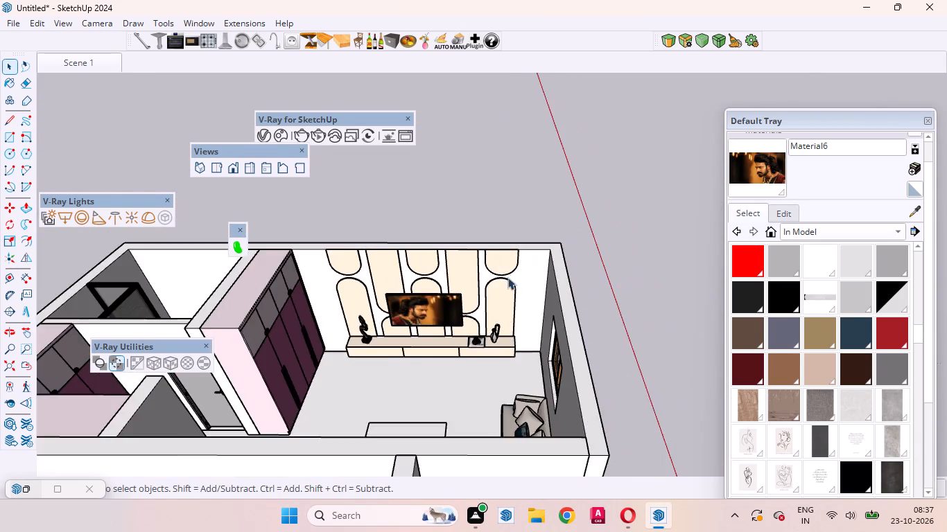
Check the edited wall panelling and the TV unit front from several angles, selecting the panel group to see its extent.
{"action": "scroll", "coordinate": [411, 357], "scroll_direction": "up", "scroll_amount": 4}
{"action": "middle_click_drag", "start_coordinate": [414, 335], "coordinate": [541, 282]}
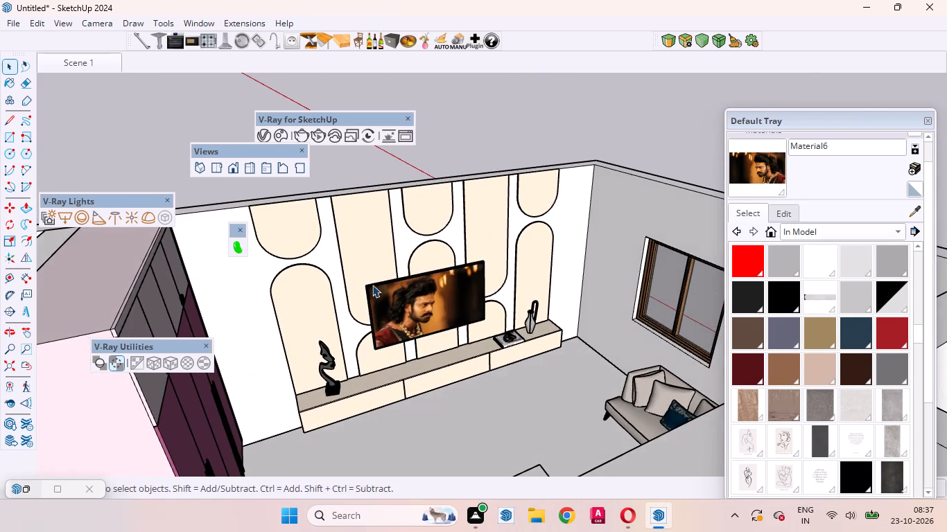
{"action": "scroll", "coordinate": [306, 269], "scroll_direction": "up", "scroll_amount": 4}
{"action": "left_click", "coordinate": [295, 311]}
{"action": "scroll", "coordinate": [350, 309], "scroll_direction": "down", "scroll_amount": 5}
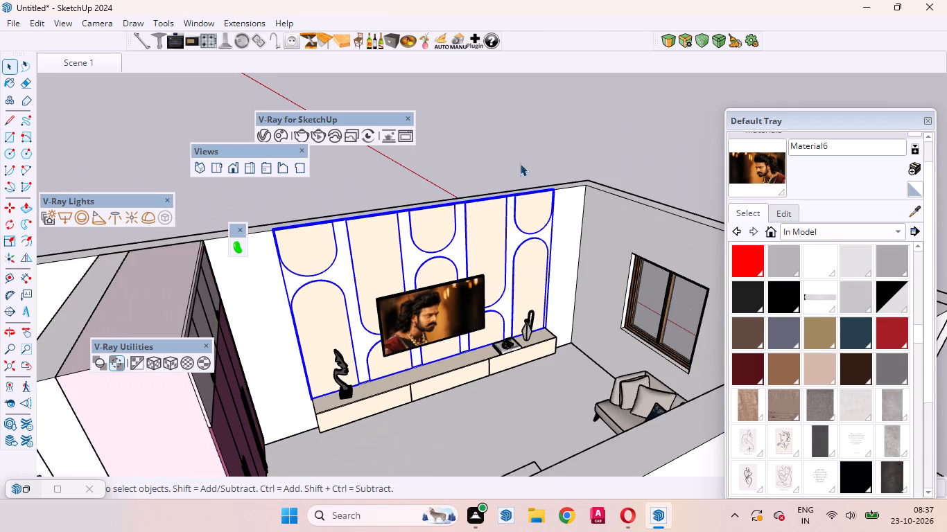
{"action": "left_click", "coordinate": [530, 147]}
{"action": "middle_click_drag", "start_coordinate": [364, 344], "coordinate": [184, 348]}
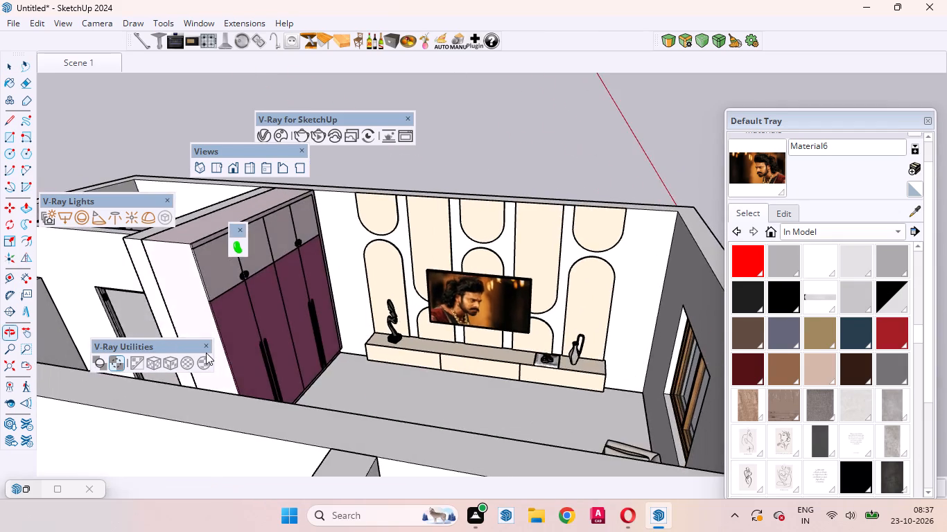
{"action": "scroll", "coordinate": [397, 416], "scroll_direction": "up", "scroll_amount": 20}
{"action": "scroll", "coordinate": [397, 416], "scroll_direction": "up", "scroll_amount": 6}
{"action": "middle_click_drag", "start_coordinate": [363, 353], "coordinate": [400, 344]}
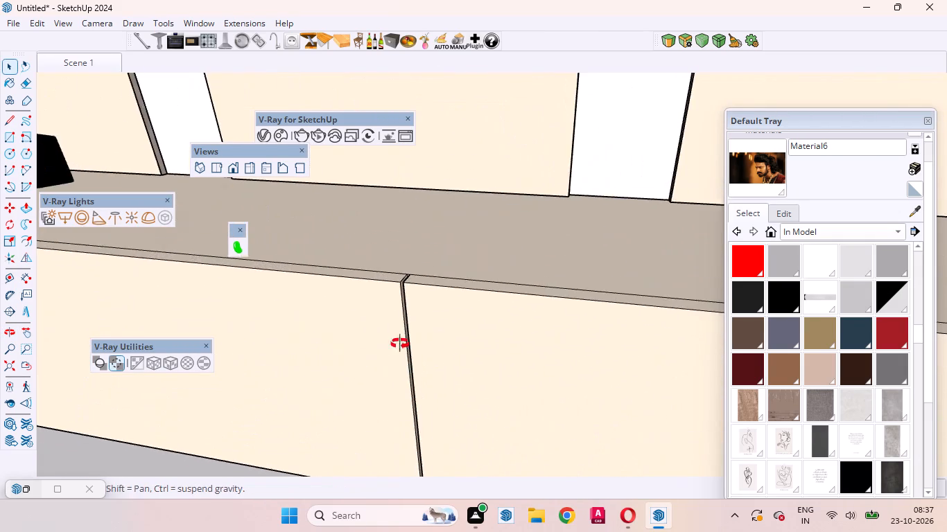
{"action": "middle_click_drag", "start_coordinate": [400, 344], "coordinate": [542, 342]}
Test Scene 1 by moving away from the TV wall and recalling the saved view, twice.
{"action": "scroll", "coordinate": [343, 346], "scroll_direction": "down", "scroll_amount": 15}
{"action": "scroll", "coordinate": [314, 319], "scroll_direction": "down", "scroll_amount": 12}
{"action": "scroll", "coordinate": [390, 331], "scroll_direction": "down", "scroll_amount": 5}
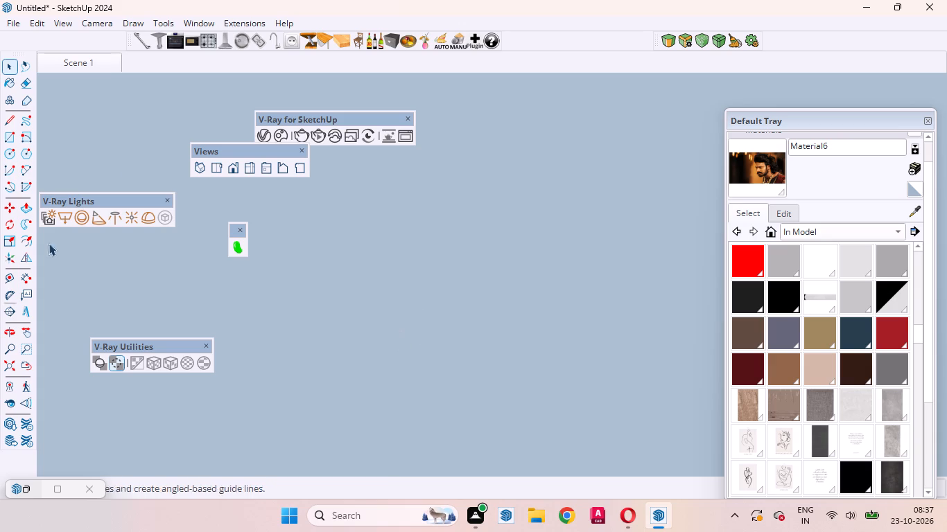
{"action": "left_click", "coordinate": [79, 55]}
{"action": "left_click", "coordinate": [78, 61]}
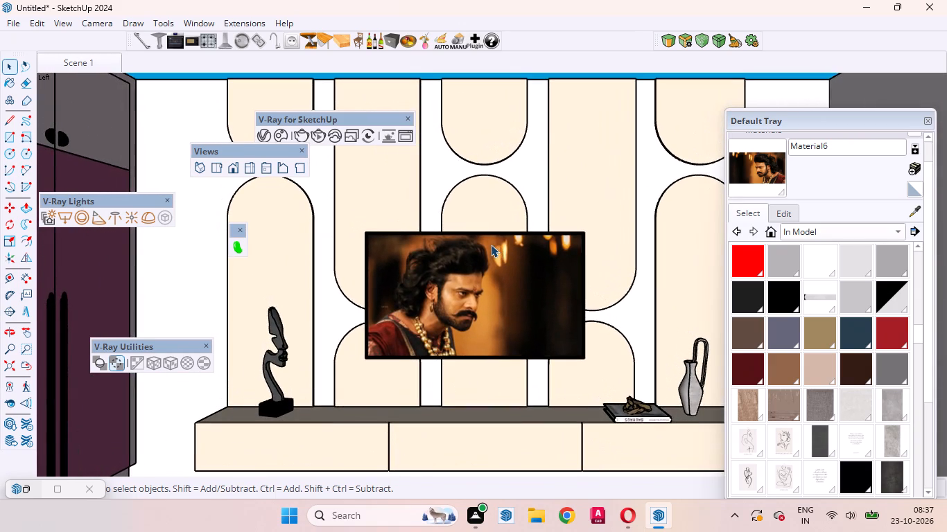
{"action": "middle_click_drag", "start_coordinate": [493, 267], "coordinate": [478, 294]}
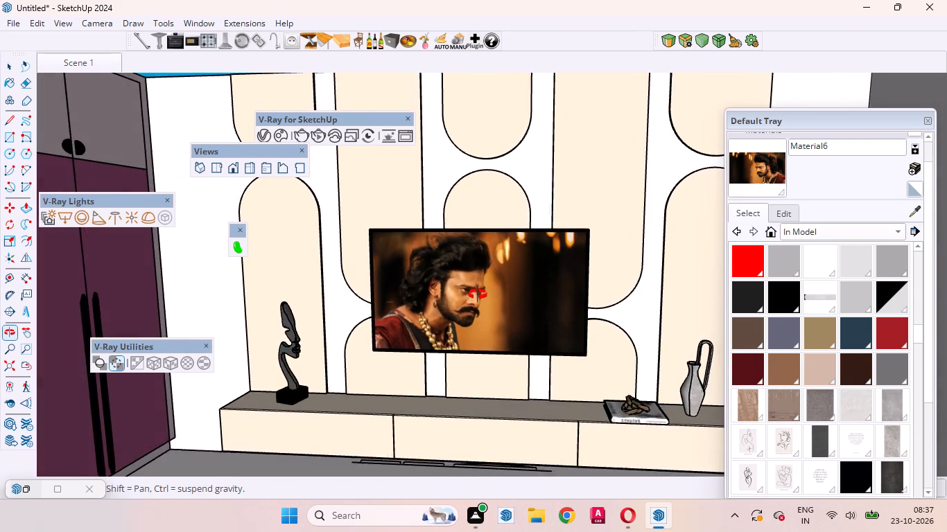
{"action": "middle_click_drag", "start_coordinate": [478, 294], "coordinate": [487, 295]}
{"action": "scroll", "coordinate": [403, 342], "scroll_direction": "down", "scroll_amount": 6}
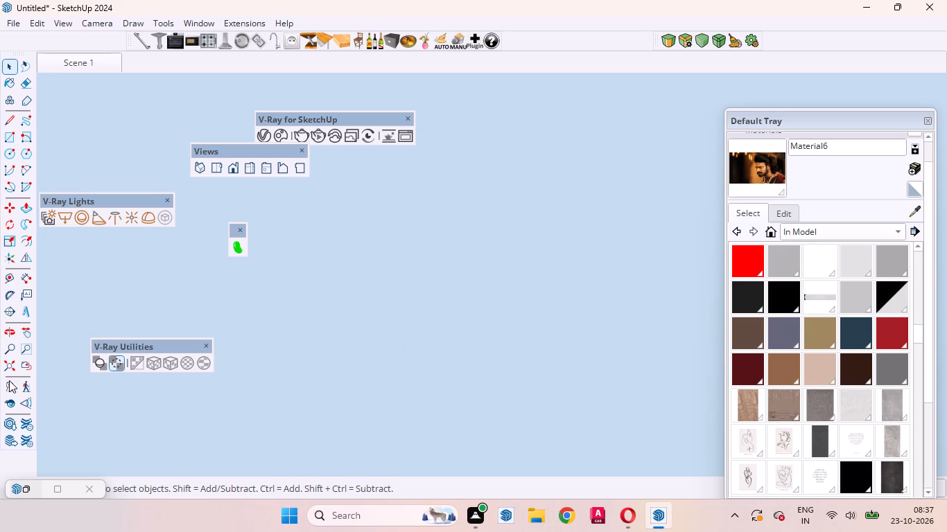
{"action": "left_click", "coordinate": [89, 70]}
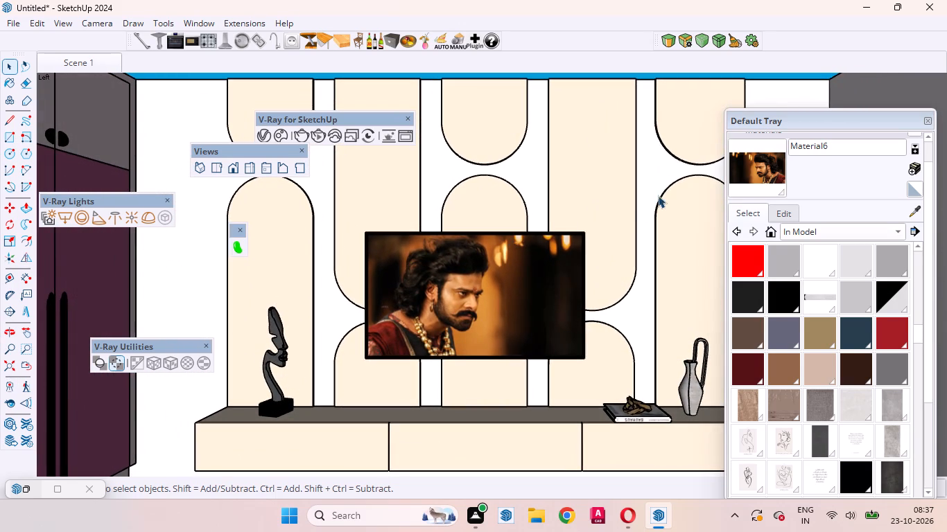
Move the floating materials tray lower and outward, clear of the upper wall panels on the window side.
{"action": "left_click_drag", "start_coordinate": [796, 123], "coordinate": [819, 199]}
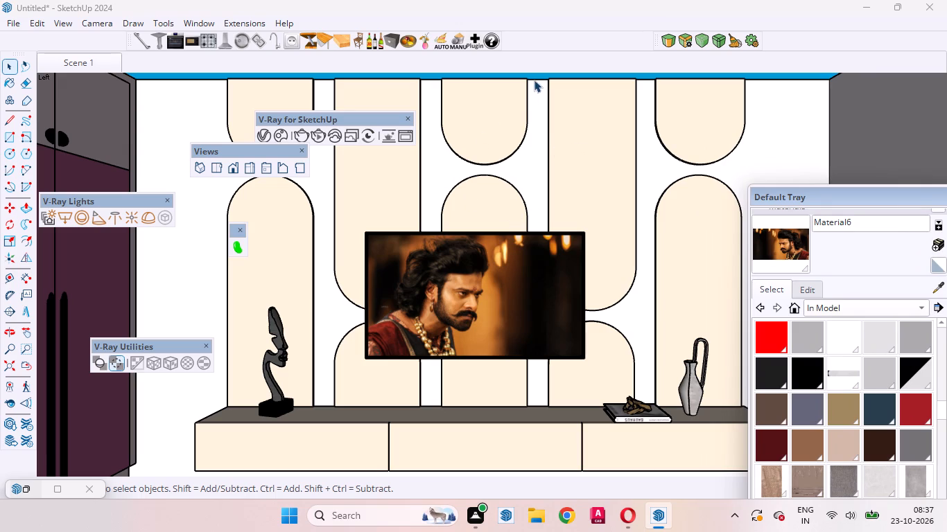
{"action": "left_click_drag", "start_coordinate": [535, 82], "coordinate": [429, 186]}
{"action": "left_click", "coordinate": [494, 73]}
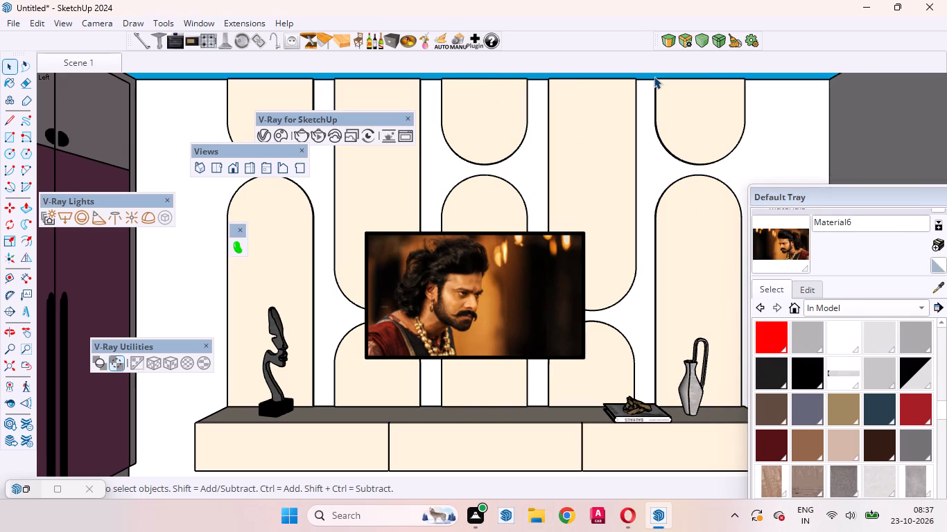
Examine the apartment's rooms from above and from several sides, from the TV room across to the central hall and balcony.
{"action": "middle_click_drag", "start_coordinate": [565, 123], "coordinate": [571, 355]}
{"action": "scroll", "coordinate": [571, 355], "scroll_direction": "up", "scroll_amount": 2}
{"action": "scroll", "coordinate": [566, 346], "scroll_direction": "down", "scroll_amount": 7}
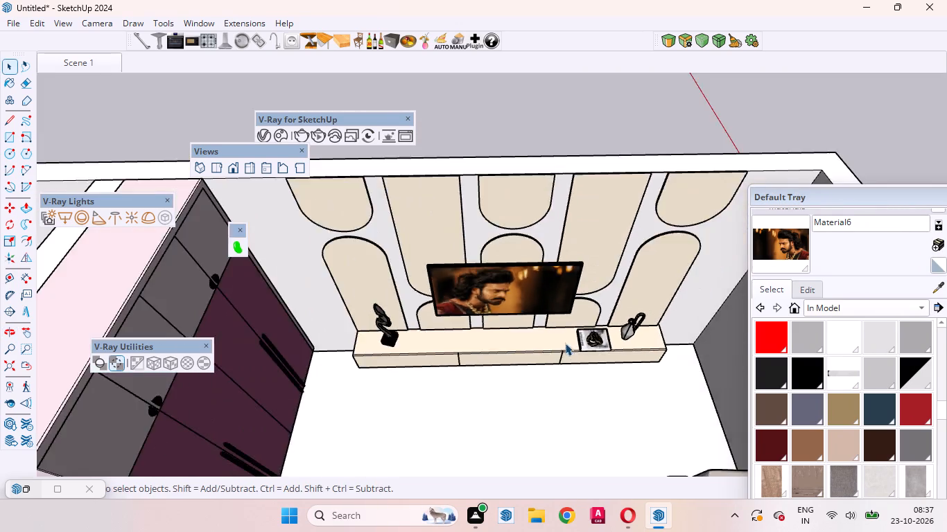
{"action": "scroll", "coordinate": [565, 343], "scroll_direction": "down", "scroll_amount": 10}
{"action": "left_click", "coordinate": [503, 353]}
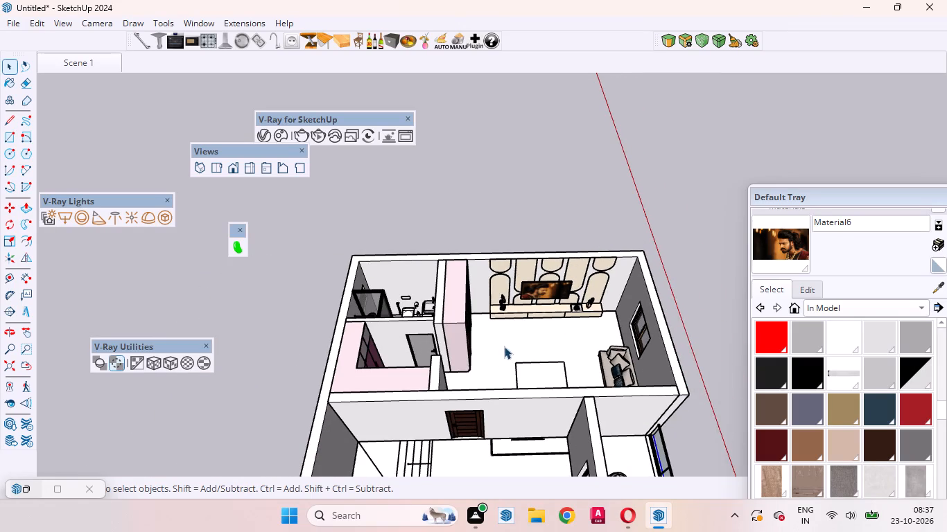
{"action": "scroll", "coordinate": [504, 346], "scroll_direction": "up", "scroll_amount": 3}
{"action": "scroll", "coordinate": [538, 233], "scroll_direction": "down", "scroll_amount": 8}
{"action": "left_click", "coordinate": [363, 323]}
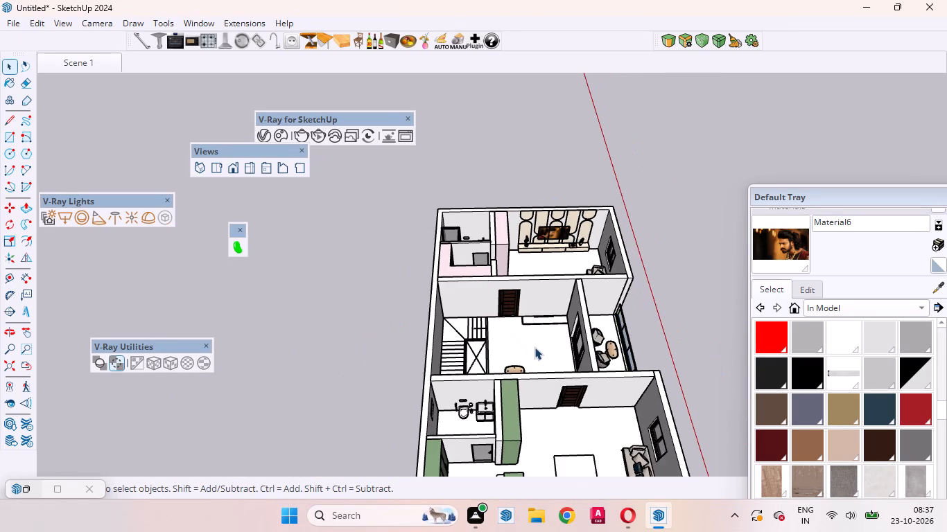
{"action": "middle_click_drag", "start_coordinate": [534, 353], "coordinate": [155, 346]}
{"action": "scroll", "coordinate": [386, 344], "scroll_direction": "up", "scroll_amount": 8}
{"action": "left_click", "coordinate": [460, 287]}
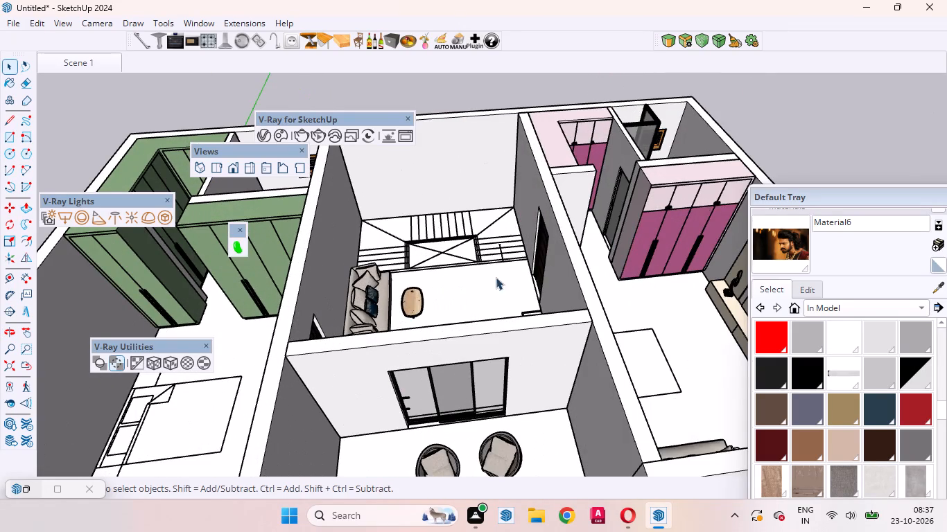
{"action": "scroll", "coordinate": [555, 254], "scroll_direction": "down", "scroll_amount": 4}
{"action": "scroll", "coordinate": [446, 346], "scroll_direction": "down", "scroll_amount": 4}
{"action": "scroll", "coordinate": [451, 356], "scroll_direction": "up", "scroll_amount": 4}
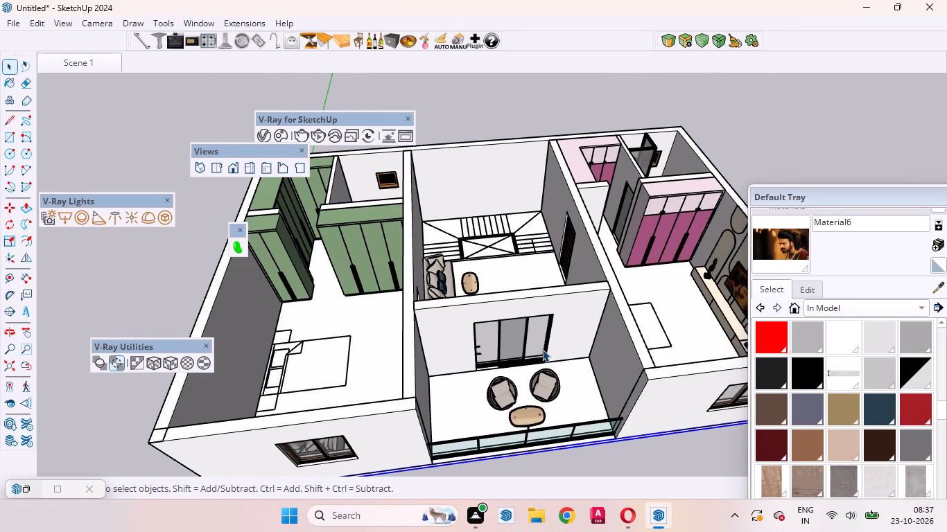
{"action": "scroll", "coordinate": [521, 355], "scroll_direction": "down", "scroll_amount": 2}
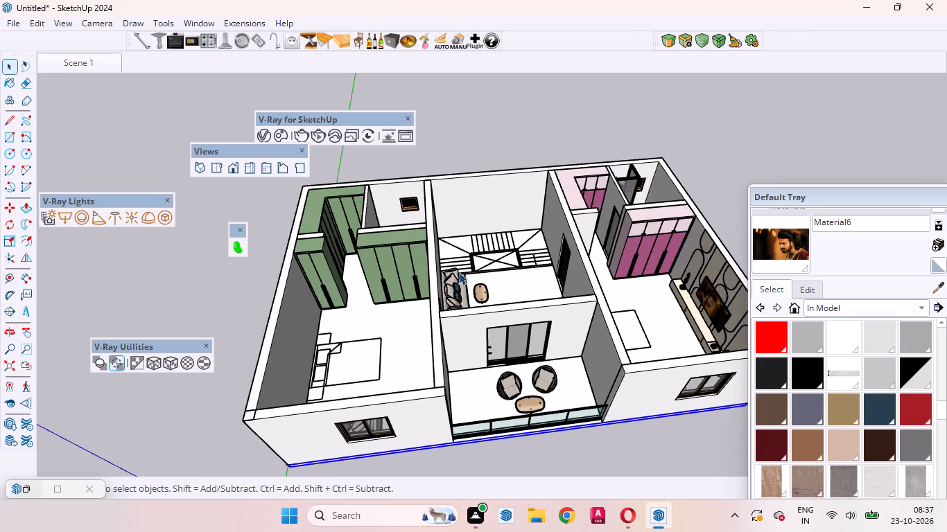
{"action": "middle_click_drag", "start_coordinate": [474, 372], "coordinate": [49, 366]}
{"action": "scroll", "coordinate": [393, 355], "scroll_direction": "down", "scroll_amount": 5}
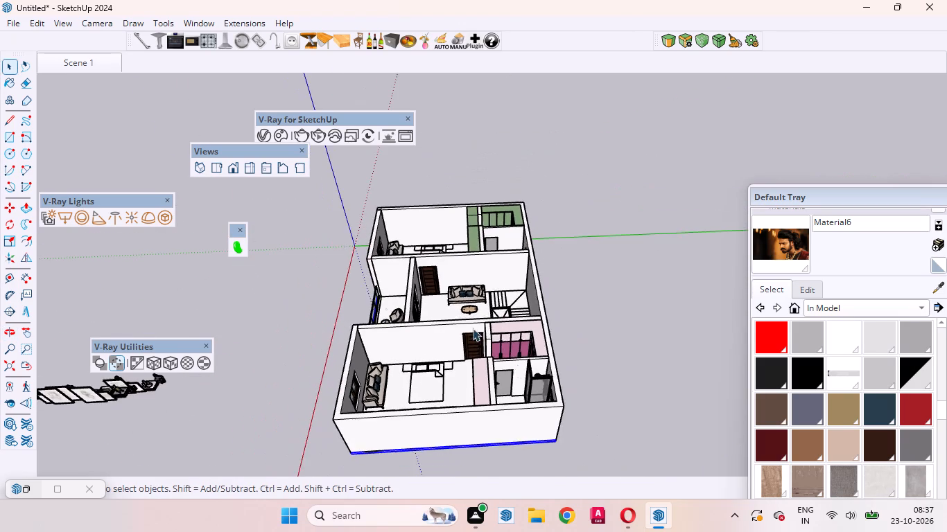
{"action": "scroll", "coordinate": [365, 308], "scroll_direction": "up", "scroll_amount": 8}
{"action": "scroll", "coordinate": [525, 282], "scroll_direction": "down", "scroll_amount": 9}
{"action": "left_click", "coordinate": [668, 249]}
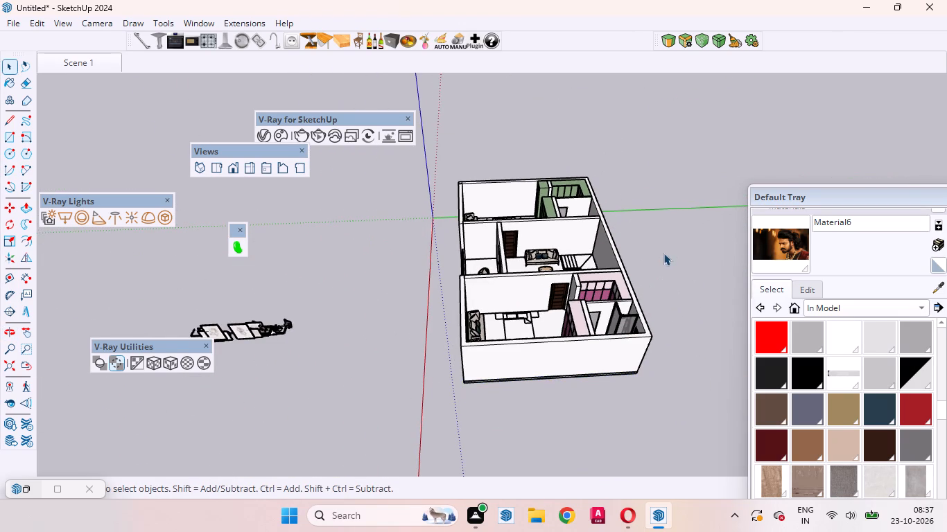
{"action": "scroll", "coordinate": [499, 284], "scroll_direction": "up", "scroll_amount": 9}
{"action": "middle_click_drag", "start_coordinate": [557, 353], "coordinate": [529, 471]}
{"action": "scroll", "coordinate": [529, 470], "scroll_direction": "up", "scroll_amount": 1}
{"action": "scroll", "coordinate": [555, 355], "scroll_direction": "down", "scroll_amount": 2}
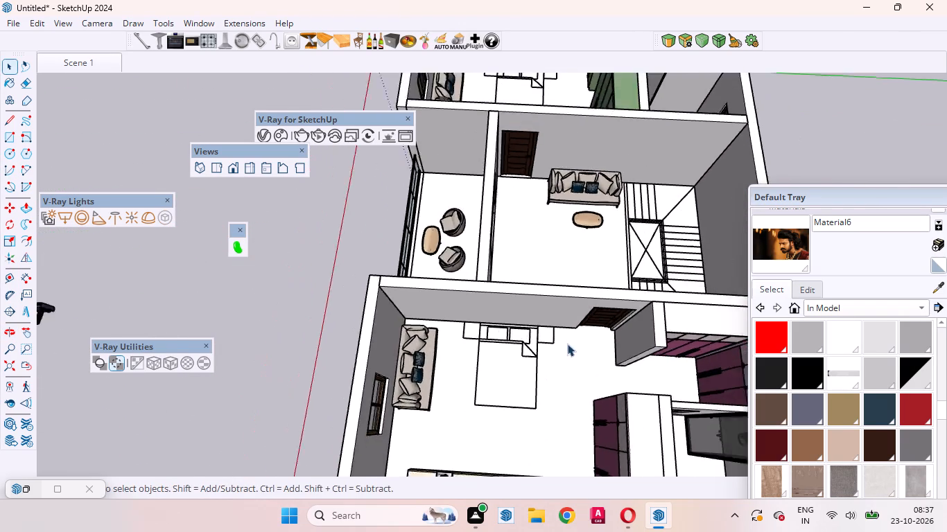
Examine the whole apartment from above and from the balcony side, along with the loose decor pieces standing outside it.
{"action": "scroll", "coordinate": [567, 344], "scroll_direction": "down", "scroll_amount": 7}
{"action": "scroll", "coordinate": [523, 326], "scroll_direction": "up", "scroll_amount": 10}
{"action": "scroll", "coordinate": [311, 352], "scroll_direction": "down", "scroll_amount": 9}
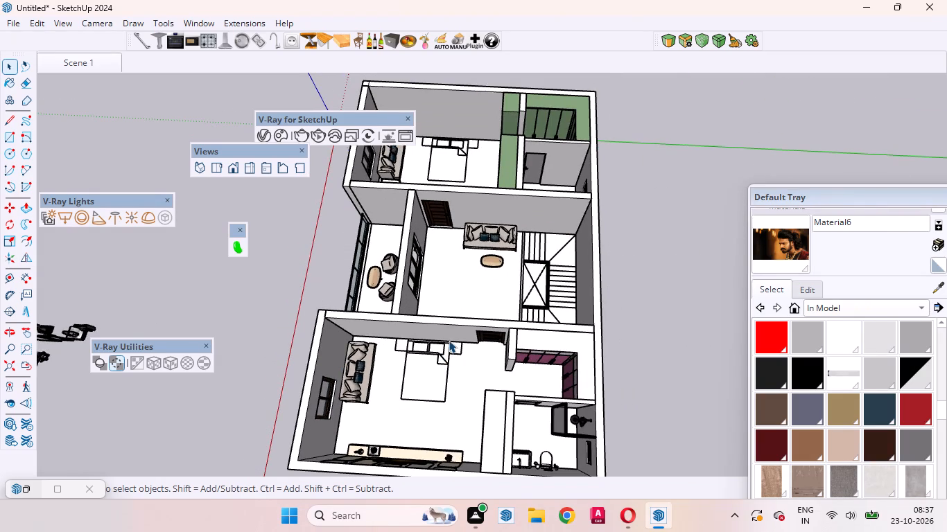
{"action": "scroll", "coordinate": [611, 316], "scroll_direction": "down", "scroll_amount": 2}
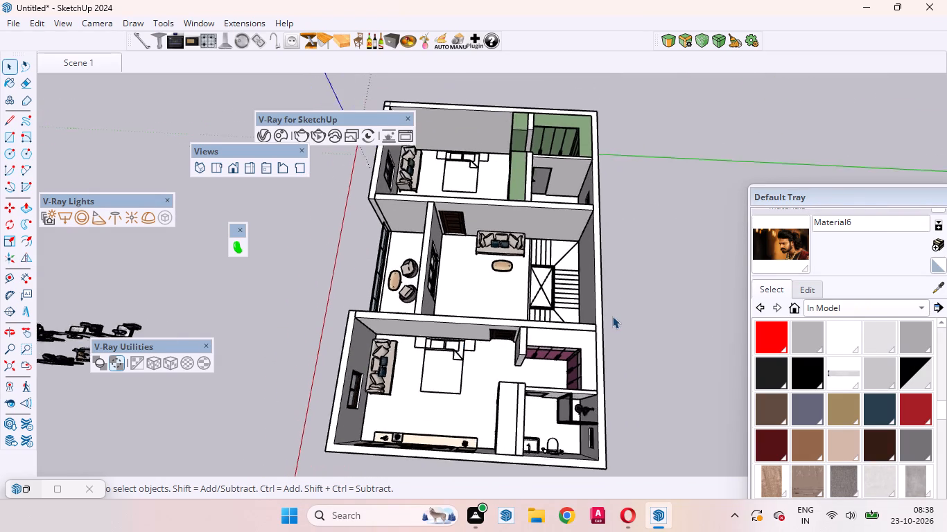
{"action": "scroll", "coordinate": [612, 316], "scroll_direction": "down", "scroll_amount": 7}
{"action": "scroll", "coordinate": [453, 317], "scroll_direction": "up", "scroll_amount": 8}
{"action": "scroll", "coordinate": [330, 318], "scroll_direction": "down", "scroll_amount": 6}
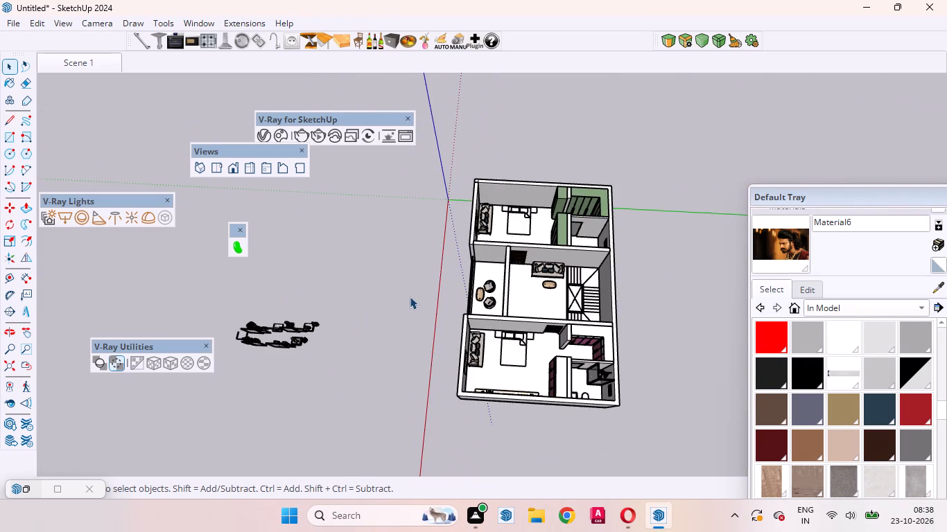
{"action": "middle_click_drag", "start_coordinate": [347, 376], "coordinate": [861, 325]}
{"action": "scroll", "coordinate": [541, 324], "scroll_direction": "down", "scroll_amount": 4}
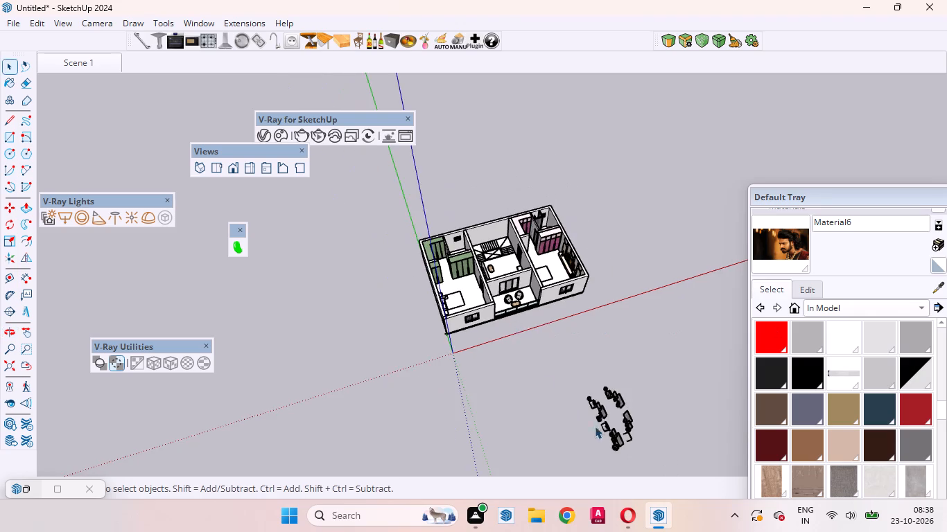
Move the stray rectangular page block from the loose decor outside to the Bauhaus book on the TV unit, by its corner.
{"action": "scroll", "coordinate": [600, 428], "scroll_direction": "up", "scroll_amount": 15}
{"action": "middle_click_drag", "start_coordinate": [602, 443], "coordinate": [767, 359]}
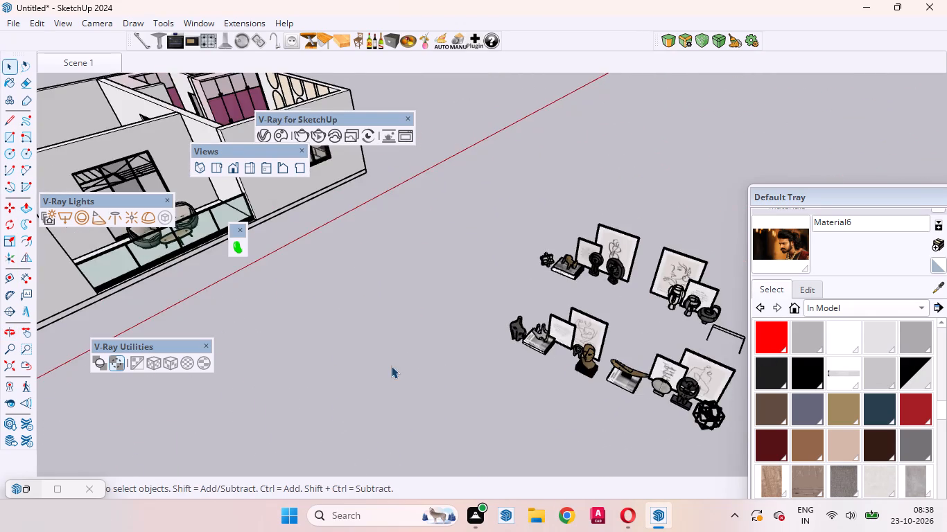
{"action": "scroll", "coordinate": [391, 366], "scroll_direction": "down", "scroll_amount": 5}
{"action": "scroll", "coordinate": [531, 361], "scroll_direction": "up", "scroll_amount": 12}
{"action": "left_click", "coordinate": [652, 317]}
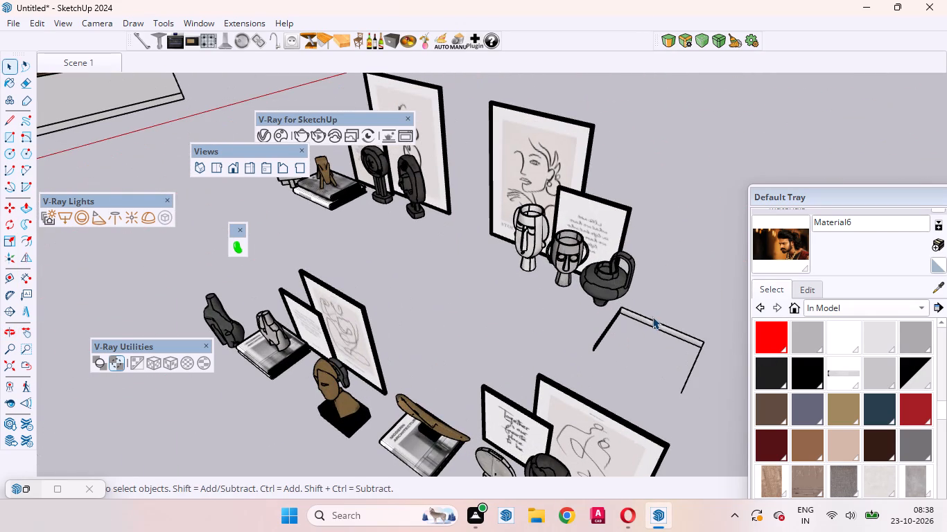
{"action": "left_click", "coordinate": [651, 321]}
{"action": "middle_click_drag", "start_coordinate": [643, 344], "coordinate": [320, 330]}
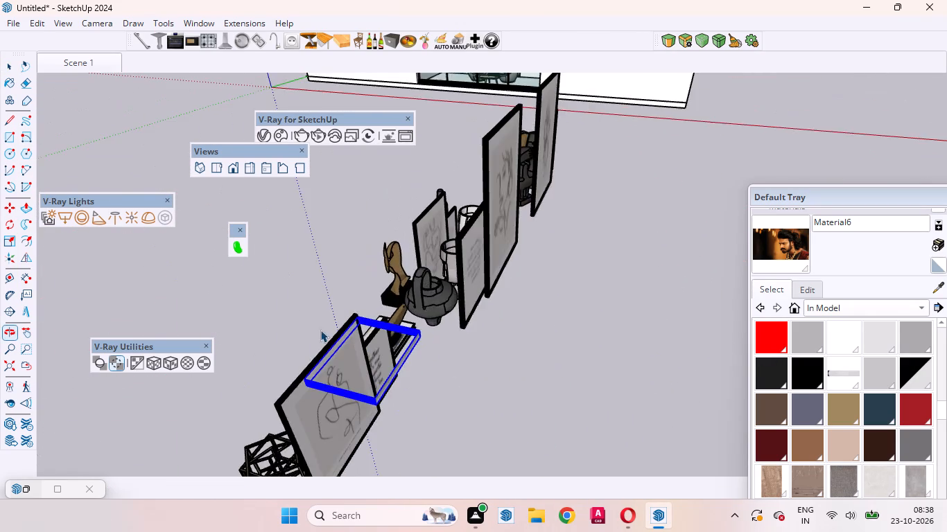
{"action": "scroll", "coordinate": [340, 363], "scroll_direction": "up", "scroll_amount": 8}
{"action": "scroll", "coordinate": [494, 375], "scroll_direction": "down", "scroll_amount": 4}
{"action": "scroll", "coordinate": [500, 315], "scroll_direction": "up", "scroll_amount": 4}
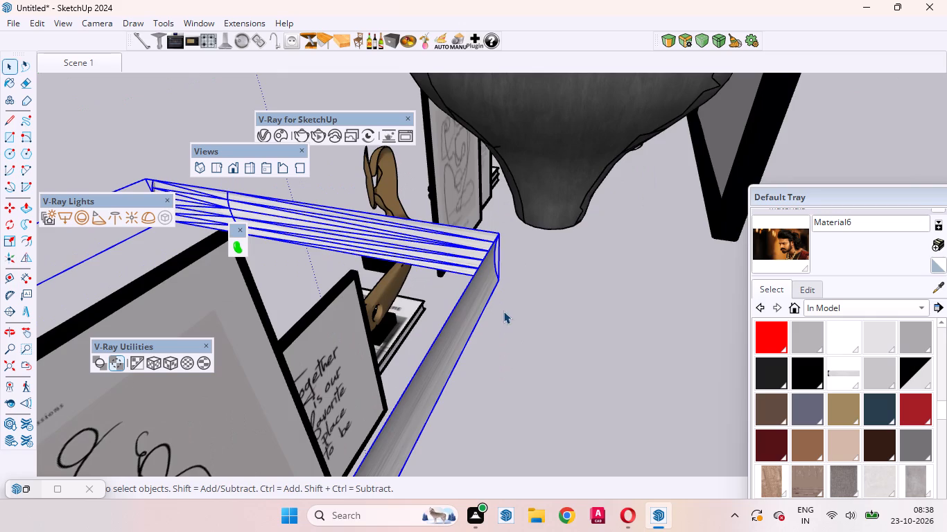
{"action": "middle_click_drag", "start_coordinate": [504, 314], "coordinate": [440, 363]}
{"action": "scroll", "coordinate": [477, 313], "scroll_direction": "up", "scroll_amount": 4}
{"action": "scroll", "coordinate": [478, 312], "scroll_direction": "down", "scroll_amount": 3}
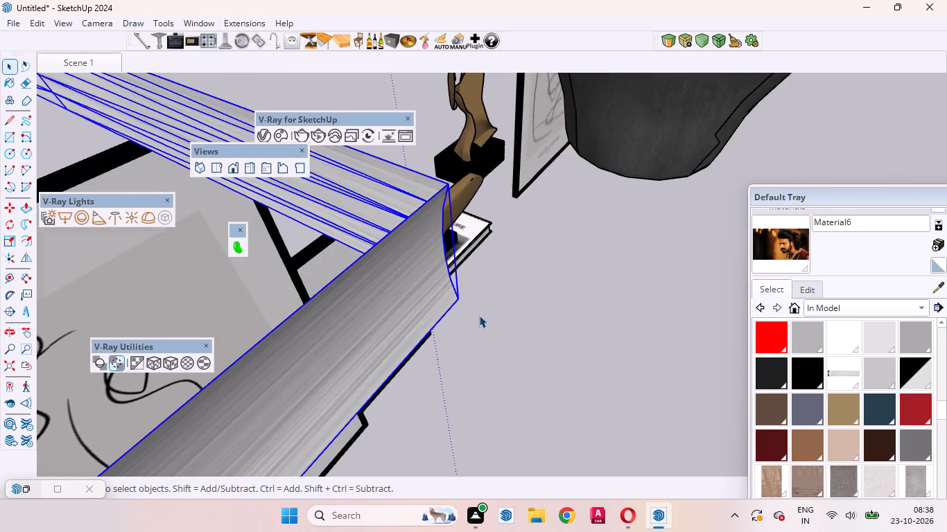
{"action": "key", "text": "m"}
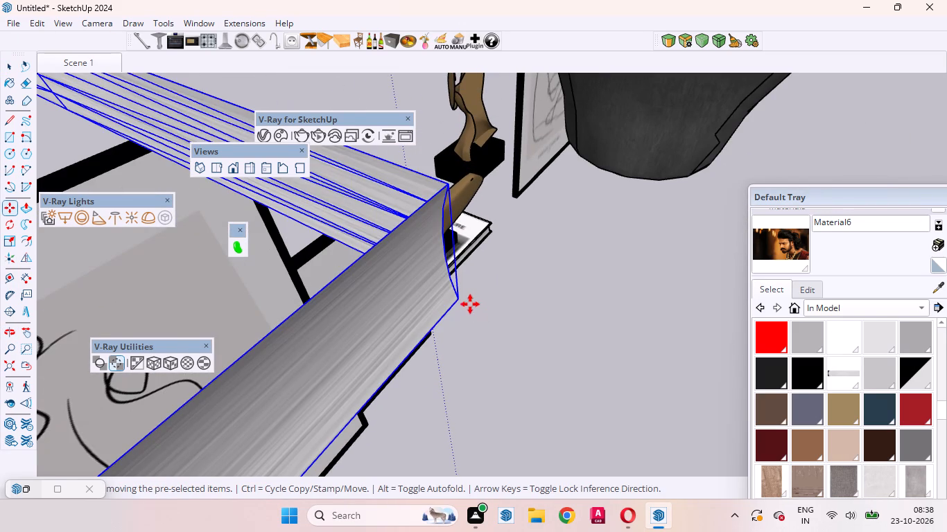
{"action": "left_click", "coordinate": [458, 299]}
{"action": "scroll", "coordinate": [513, 314], "scroll_direction": "down", "scroll_amount": 10}
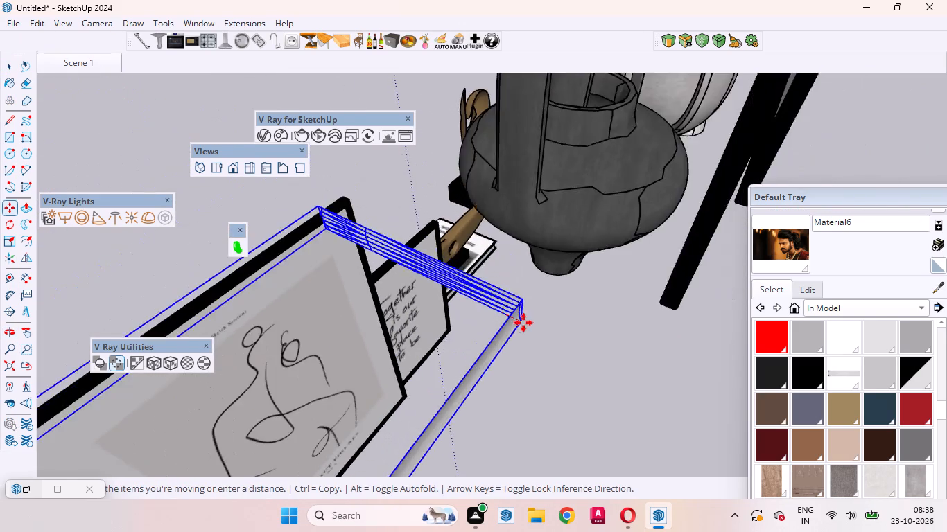
{"action": "scroll", "coordinate": [523, 323], "scroll_direction": "down", "scroll_amount": 20}
{"action": "scroll", "coordinate": [523, 323], "scroll_direction": "down", "scroll_amount": 19}
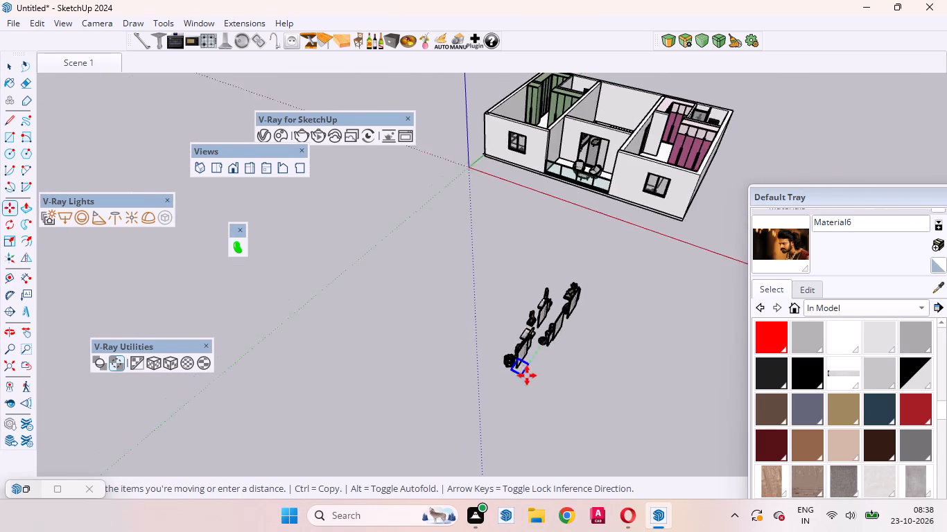
{"action": "scroll", "coordinate": [648, 145], "scroll_direction": "up", "scroll_amount": 13}
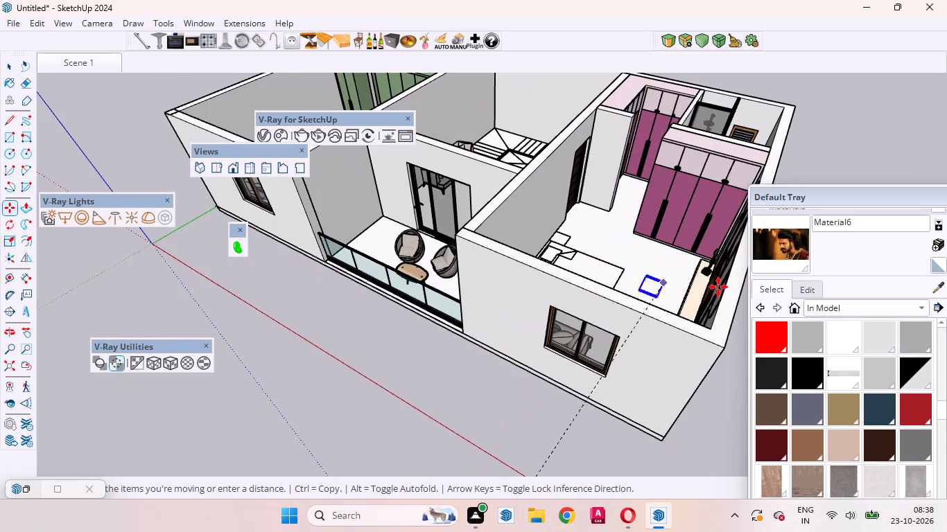
{"action": "scroll", "coordinate": [718, 287], "scroll_direction": "up", "scroll_amount": 15}
{"action": "scroll", "coordinate": [629, 441], "scroll_direction": "up", "scroll_amount": 5}
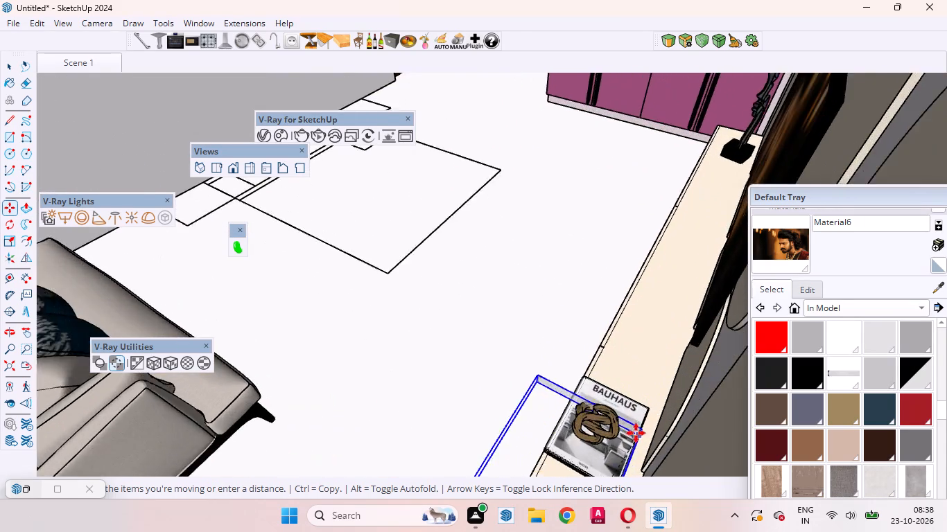
{"action": "scroll", "coordinate": [636, 433], "scroll_direction": "up", "scroll_amount": 9}
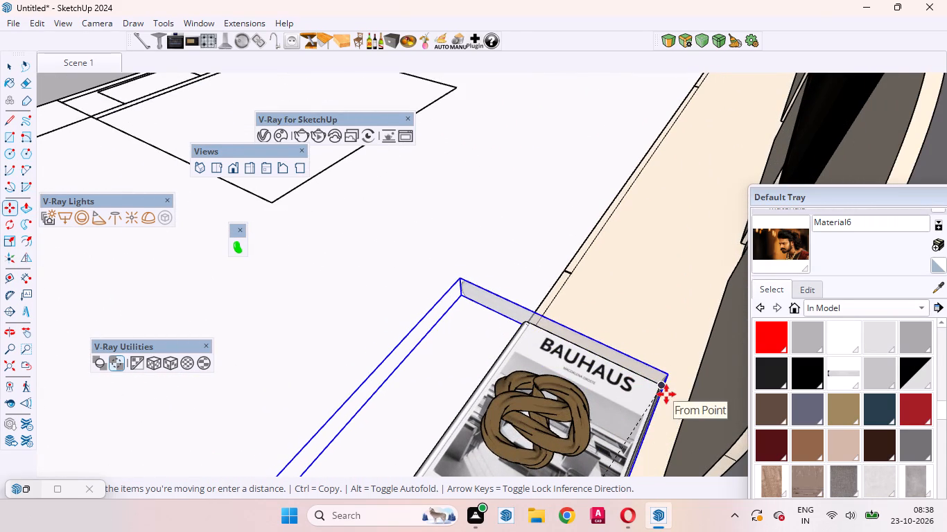
{"action": "left_click", "coordinate": [666, 394]}
{"action": "middle_click_drag", "start_coordinate": [600, 369], "coordinate": [940, 417]}
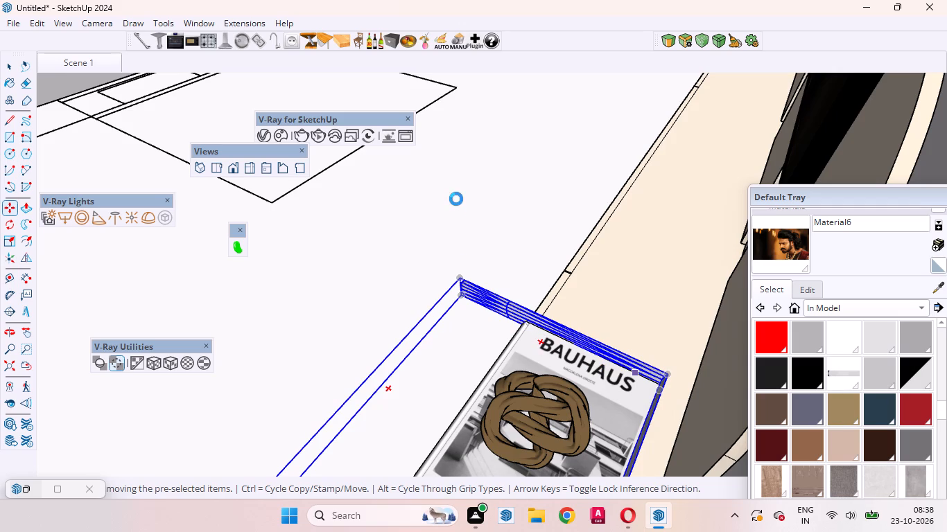
{"action": "key", "text": "space"}
{"action": "key", "text": "space"}
Lower the page block so its bottom corner sits at the base of the Bauhaus book on the TV unit top.
{"action": "scroll", "coordinate": [596, 374], "scroll_direction": "up", "scroll_amount": 4}
{"action": "middle_click_drag", "start_coordinate": [539, 337], "coordinate": [663, 357]}
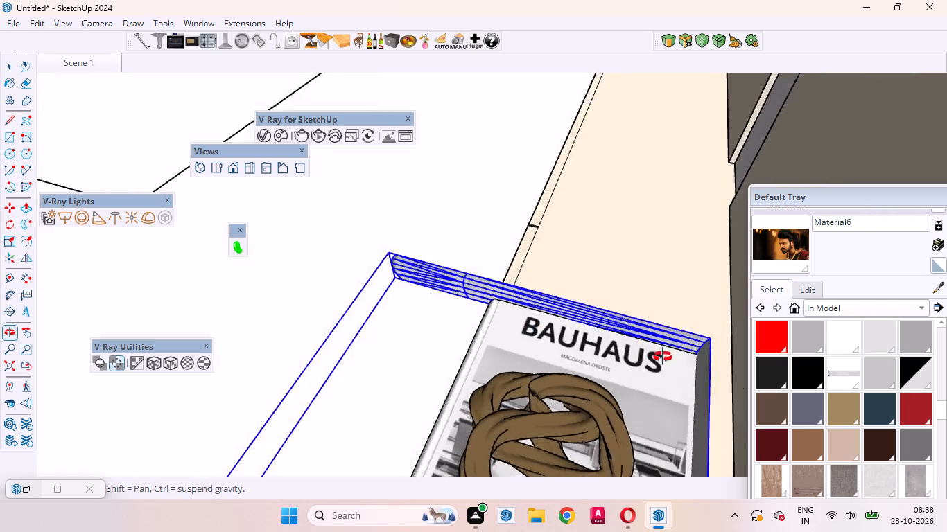
{"action": "middle_click_drag", "start_coordinate": [663, 357], "coordinate": [946, 396]}
{"action": "scroll", "coordinate": [399, 265], "scroll_direction": "up", "scroll_amount": 9}
{"action": "middle_click_drag", "start_coordinate": [507, 340], "coordinate": [673, 278]}
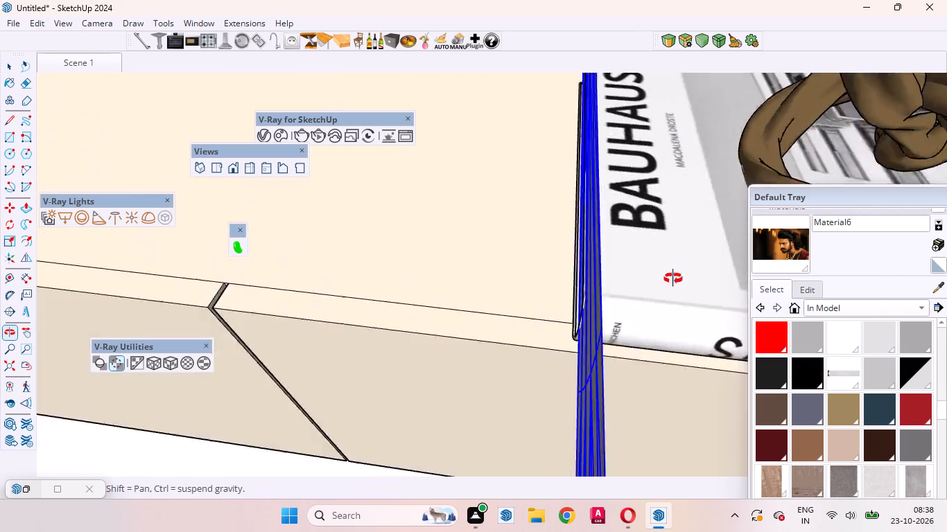
{"action": "middle_click_drag", "start_coordinate": [673, 278], "coordinate": [788, 218]}
{"action": "scroll", "coordinate": [514, 234], "scroll_direction": "down", "scroll_amount": 4}
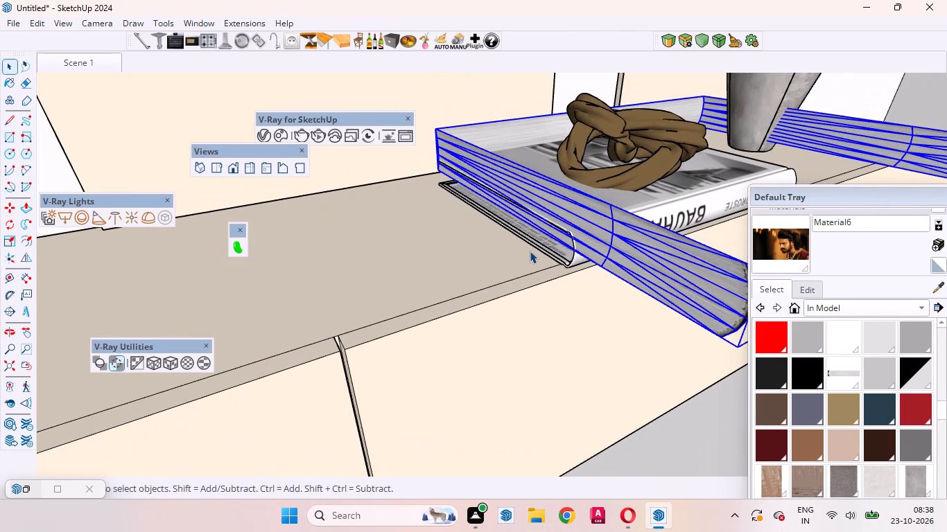
{"action": "key", "text": "n"}
{"action": "key", "text": "comma"}
{"action": "middle_click_drag", "start_coordinate": [478, 270], "coordinate": [615, 284]}
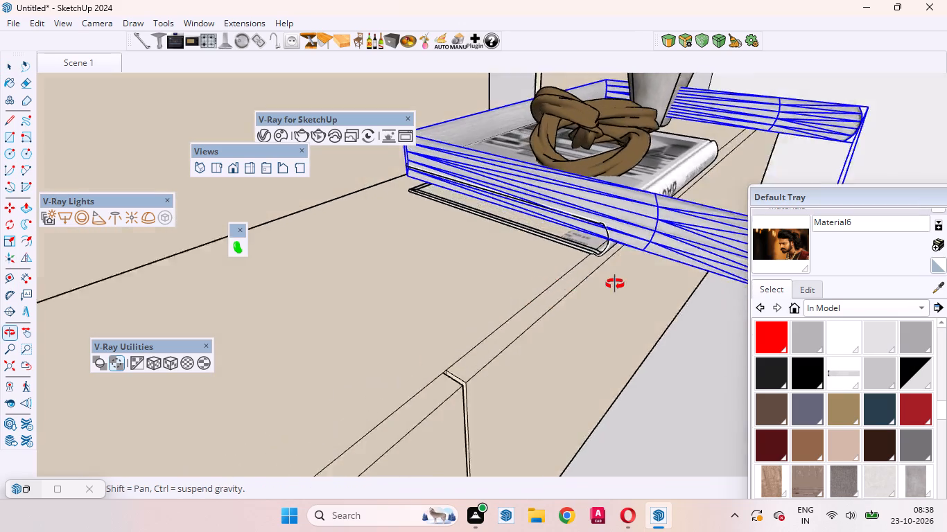
{"action": "middle_click_drag", "start_coordinate": [615, 284], "coordinate": [620, 285]}
{"action": "key", "text": "m"}
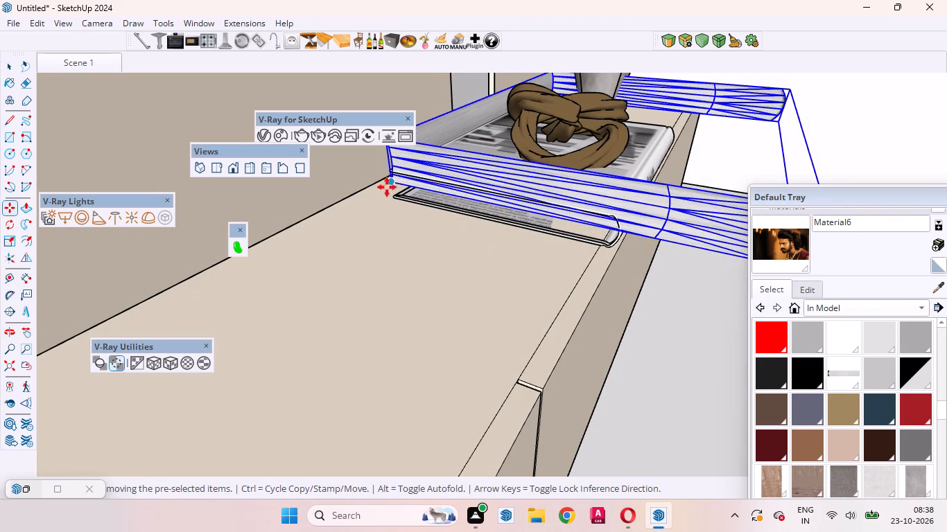
{"action": "left_click", "coordinate": [388, 186]}
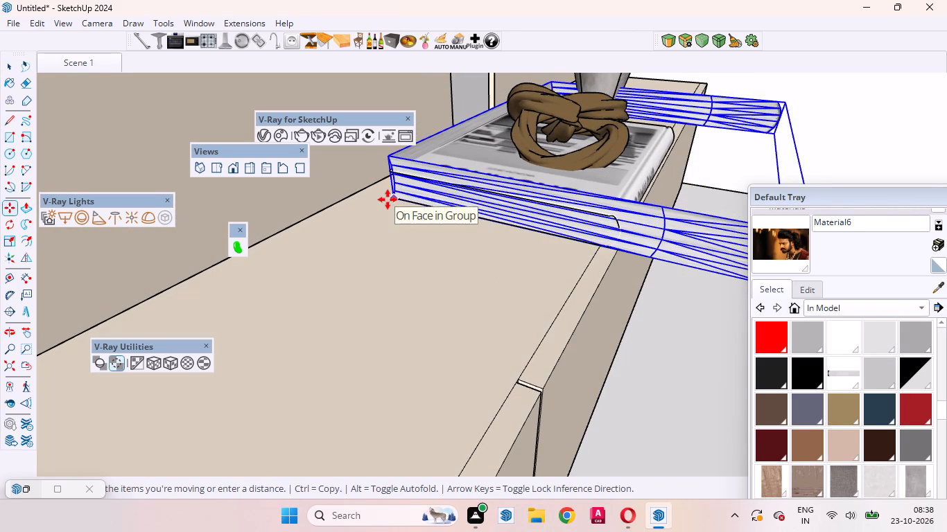
{"action": "left_click", "coordinate": [388, 199]}
{"action": "key", "text": "space"}
Scale the page block down in height, depth and length until it fits within the Bauhaus book's covers.
{"action": "key", "text": "s"}
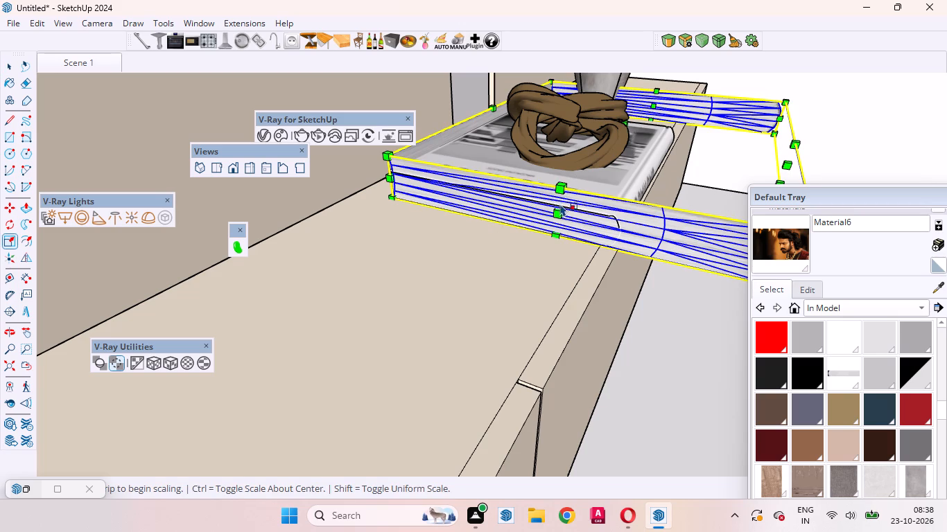
{"action": "left_click", "coordinate": [629, 118]}
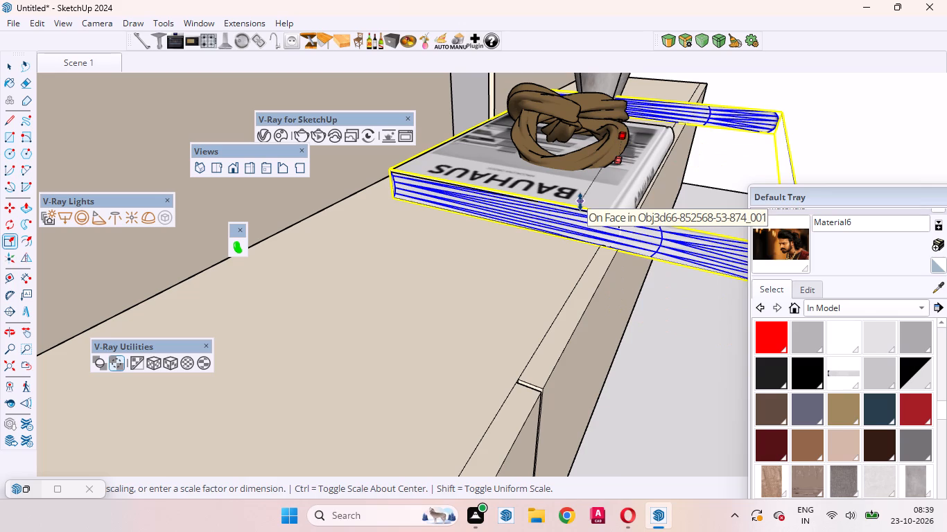
{"action": "left_click", "coordinate": [580, 202]}
{"action": "scroll", "coordinate": [424, 258], "scroll_direction": "down", "scroll_amount": 3}
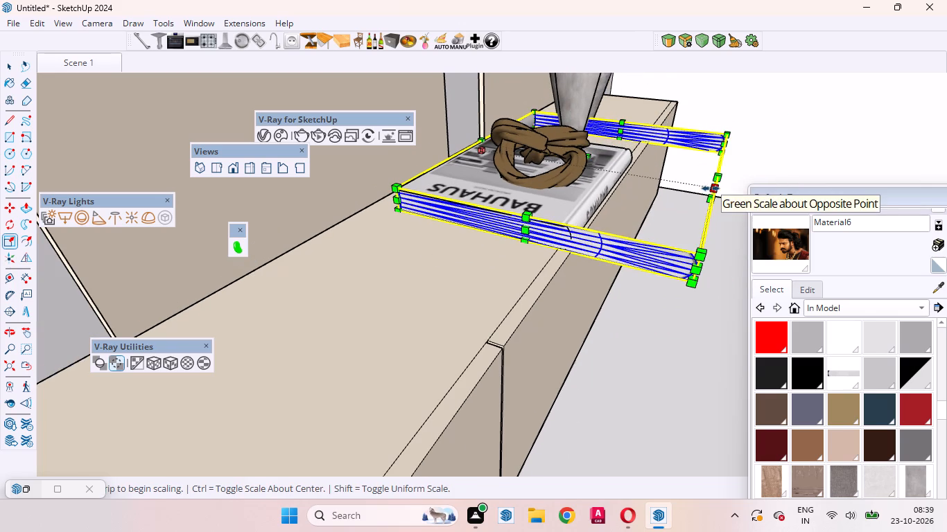
{"action": "left_click", "coordinate": [711, 188]}
{"action": "left_click", "coordinate": [649, 193]}
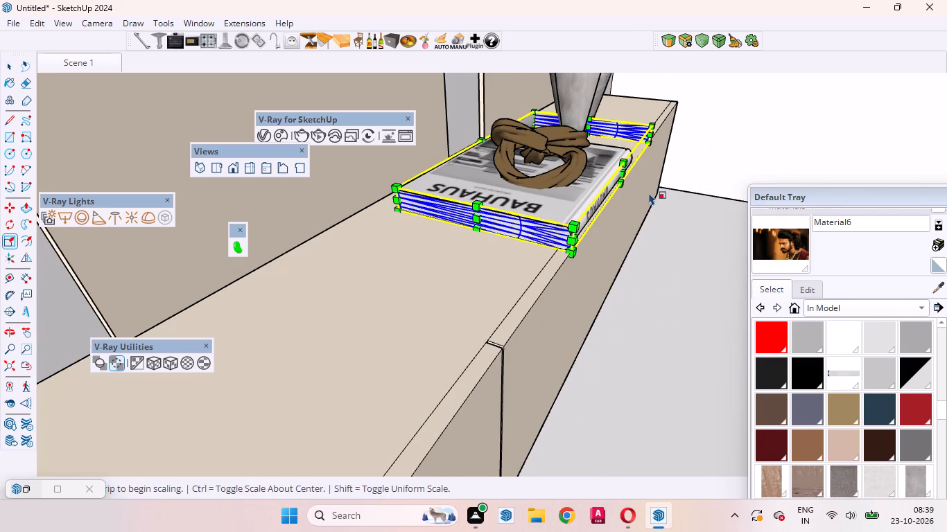
{"action": "key", "text": "space"}
{"action": "middle_click_drag", "start_coordinate": [607, 192], "coordinate": [342, 260]}
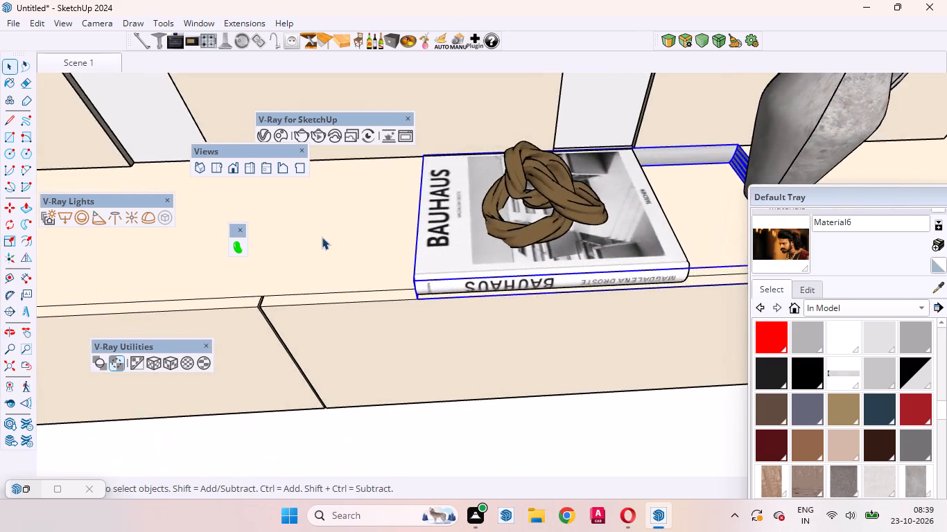
{"action": "scroll", "coordinate": [299, 237], "scroll_direction": "down", "scroll_amount": 4}
{"action": "key", "text": "s"}
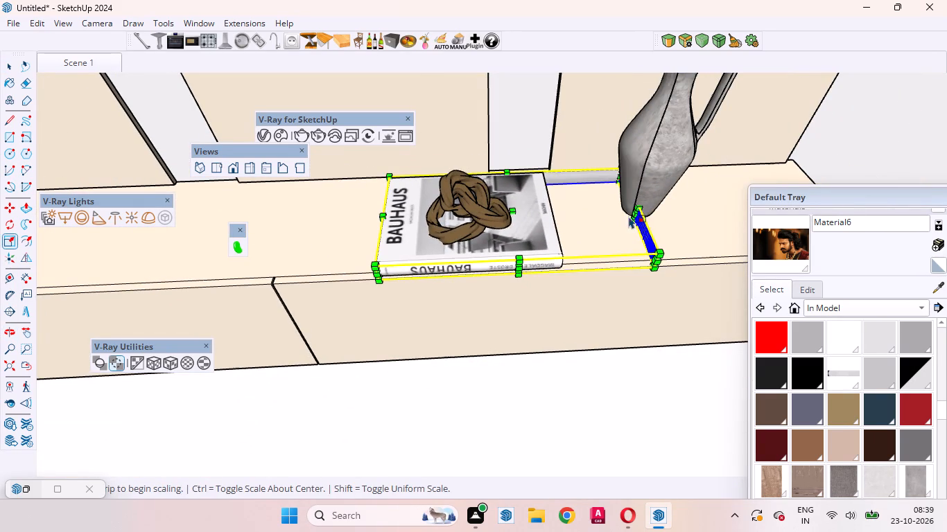
{"action": "left_click", "coordinate": [636, 216]}
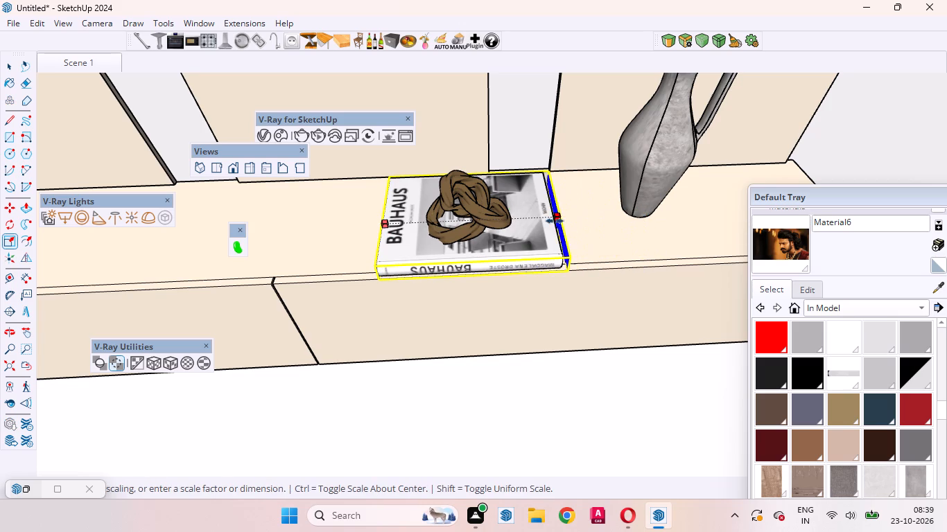
{"action": "left_click", "coordinate": [549, 221]}
{"action": "key", "text": "space"}
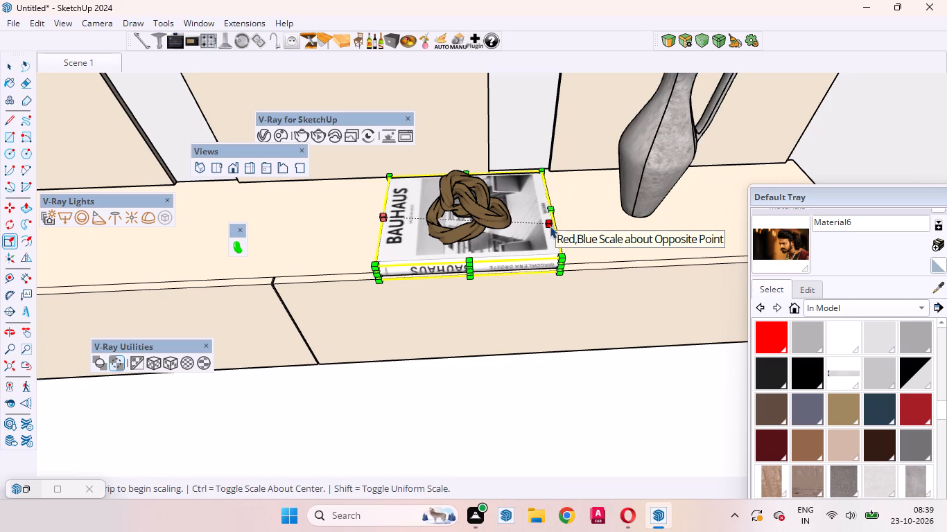
Check the fitted Bauhaus book on the TV unit from several angles and clear the selection.
{"action": "scroll", "coordinate": [499, 244], "scroll_direction": "down", "scroll_amount": 5}
{"action": "middle_click_drag", "start_coordinate": [337, 316], "coordinate": [631, 256]}
{"action": "scroll", "coordinate": [268, 302], "scroll_direction": "down", "scroll_amount": 4}
{"action": "middle_click_drag", "start_coordinate": [454, 280], "coordinate": [196, 425]}
{"action": "scroll", "coordinate": [194, 412], "scroll_direction": "up", "scroll_amount": 1}
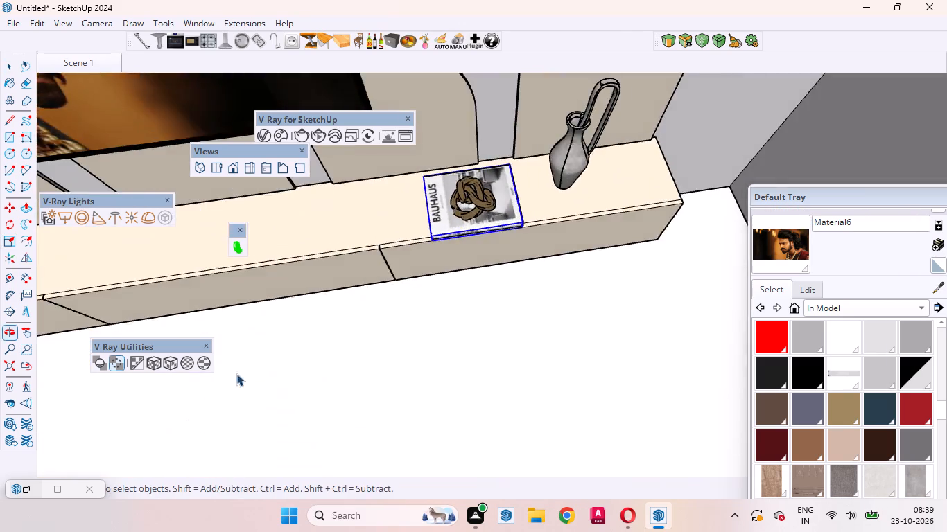
{"action": "scroll", "coordinate": [515, 308], "scroll_direction": "down", "scroll_amount": 20}
{"action": "scroll", "coordinate": [515, 308], "scroll_direction": "down", "scroll_amount": 2}
{"action": "left_click", "coordinate": [640, 244]}
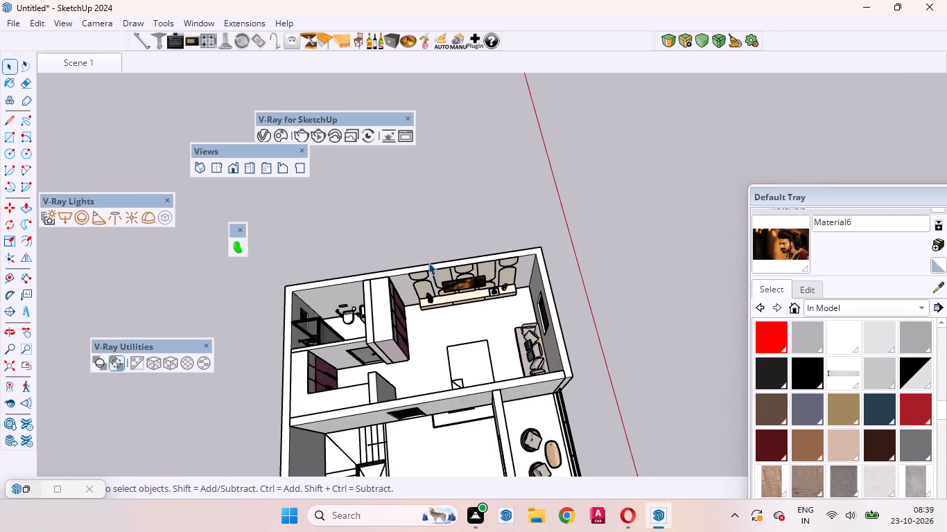
Inspect the completed Bauhaus book on the TV unit closely from the spine, page edge and cover sides.
{"action": "scroll", "coordinate": [428, 263], "scroll_direction": "up", "scroll_amount": 14}
{"action": "scroll", "coordinate": [580, 296], "scroll_direction": "down", "scroll_amount": 1}
{"action": "scroll", "coordinate": [580, 296], "scroll_direction": "up", "scroll_amount": 20}
{"action": "scroll", "coordinate": [580, 296], "scroll_direction": "up", "scroll_amount": 1}
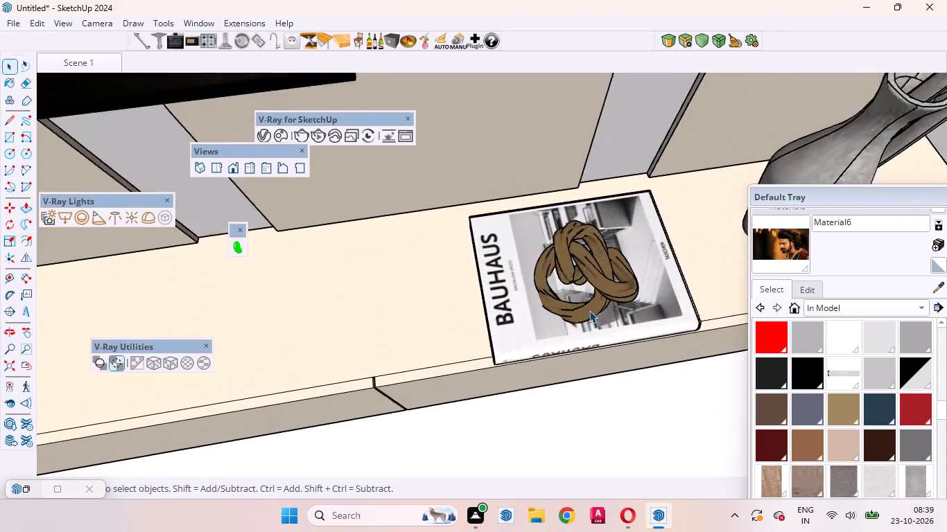
{"action": "scroll", "coordinate": [589, 310], "scroll_direction": "up", "scroll_amount": 1}
{"action": "middle_click_drag", "start_coordinate": [565, 342], "coordinate": [712, 154]}
{"action": "scroll", "coordinate": [584, 312], "scroll_direction": "up", "scroll_amount": 10}
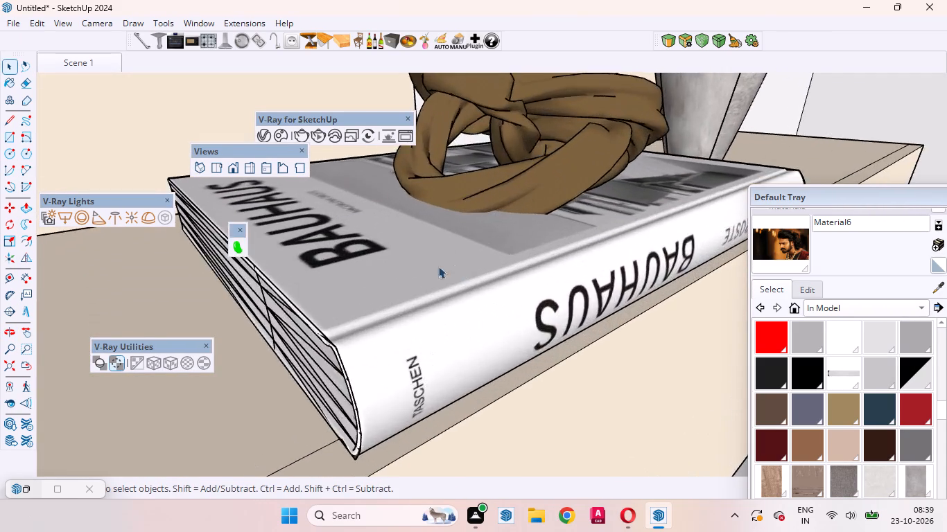
{"action": "scroll", "coordinate": [394, 265], "scroll_direction": "down", "scroll_amount": 9}
{"action": "scroll", "coordinate": [329, 299], "scroll_direction": "up", "scroll_amount": 11}
{"action": "middle_click_drag", "start_coordinate": [532, 285], "coordinate": [705, 315]}
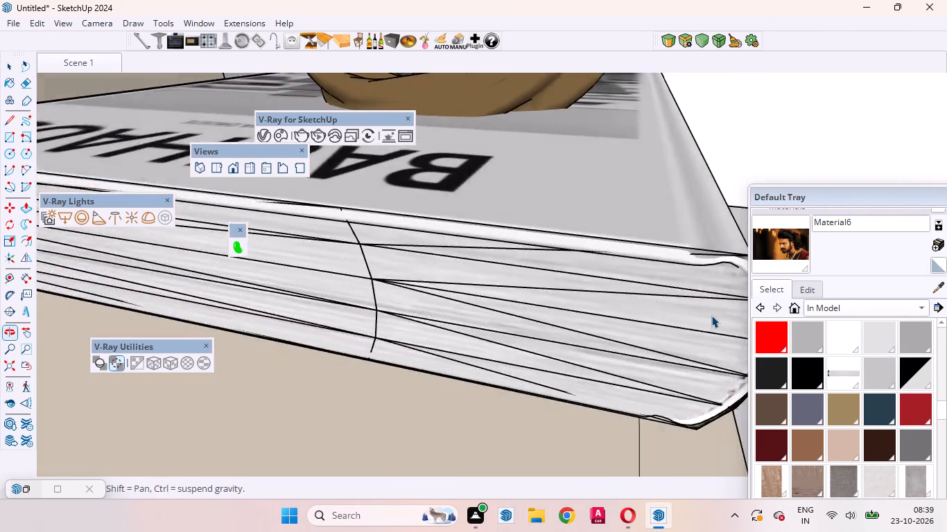
{"action": "scroll", "coordinate": [482, 317], "scroll_direction": "down", "scroll_amount": 11}
{"action": "scroll", "coordinate": [571, 274], "scroll_direction": "up", "scroll_amount": 7}
{"action": "scroll", "coordinate": [437, 332], "scroll_direction": "down", "scroll_amount": 9}
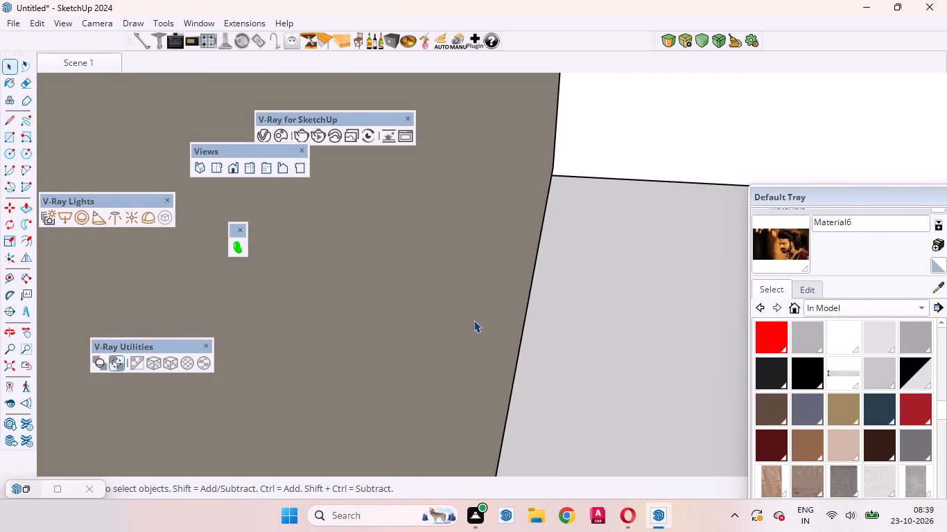
{"action": "scroll", "coordinate": [473, 320], "scroll_direction": "down", "scroll_amount": 20}
{"action": "scroll", "coordinate": [473, 320], "scroll_direction": "down", "scroll_amount": 3}
{"action": "scroll", "coordinate": [478, 299], "scroll_direction": "up", "scroll_amount": 9}
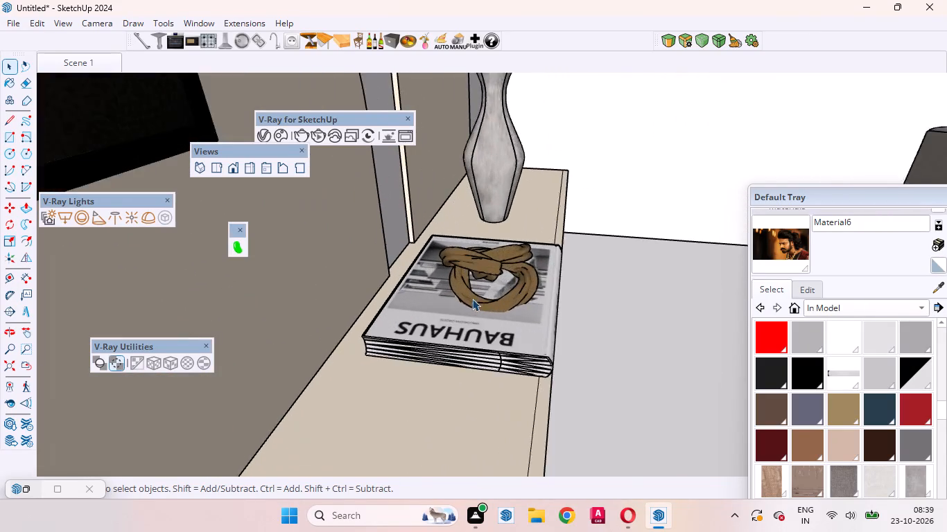
{"action": "scroll", "coordinate": [472, 299], "scroll_direction": "up", "scroll_amount": 6}
{"action": "middle_click_drag", "start_coordinate": [368, 332], "coordinate": [360, 331]}
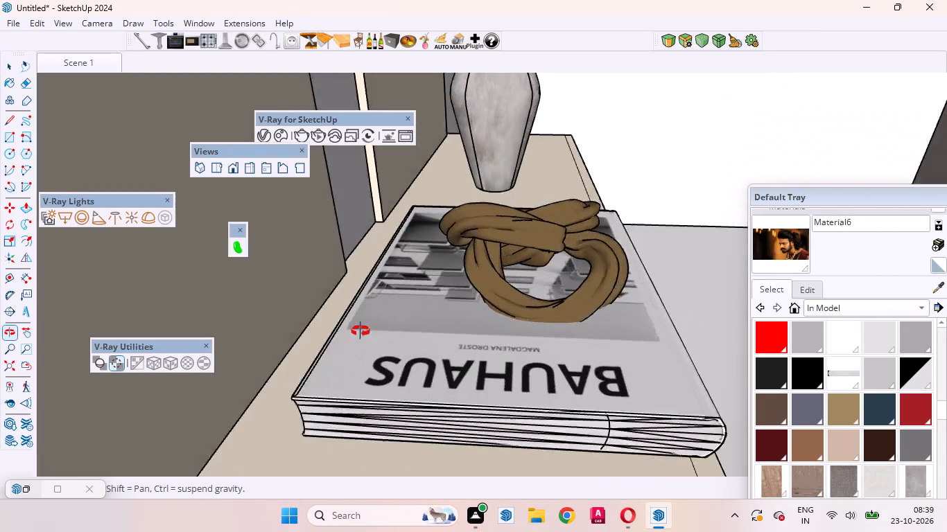
{"action": "middle_click_drag", "start_coordinate": [360, 331], "coordinate": [311, 338]}
{"action": "scroll", "coordinate": [476, 347], "scroll_direction": "down", "scroll_amount": 11}
{"action": "middle_click_drag", "start_coordinate": [468, 388], "coordinate": [184, 449]}
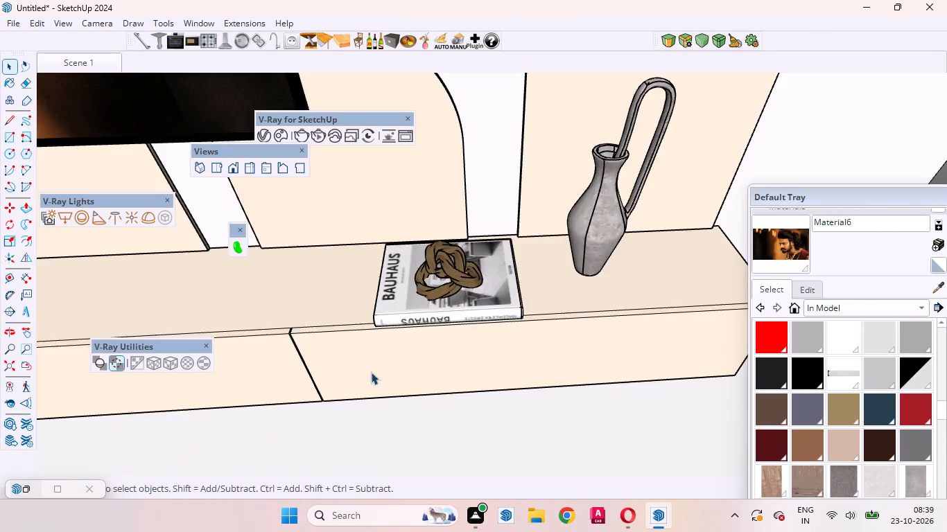
{"action": "scroll", "coordinate": [371, 372], "scroll_direction": "down", "scroll_amount": 10}
{"action": "scroll", "coordinate": [637, 294], "scroll_direction": "down", "scroll_amount": 10}
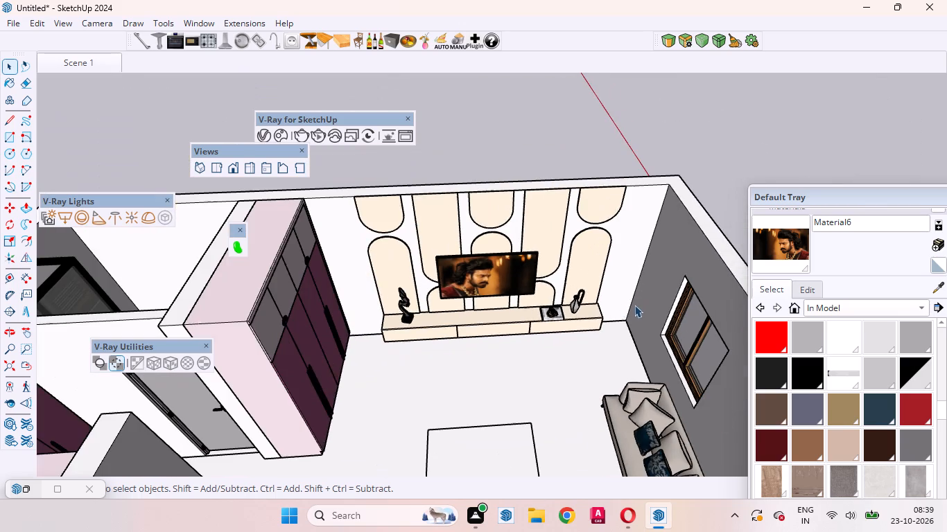
Examine the arched wall panels, the television and the decor on the TV unit from above.
{"action": "scroll", "coordinate": [551, 227], "scroll_direction": "up", "scroll_amount": 3}
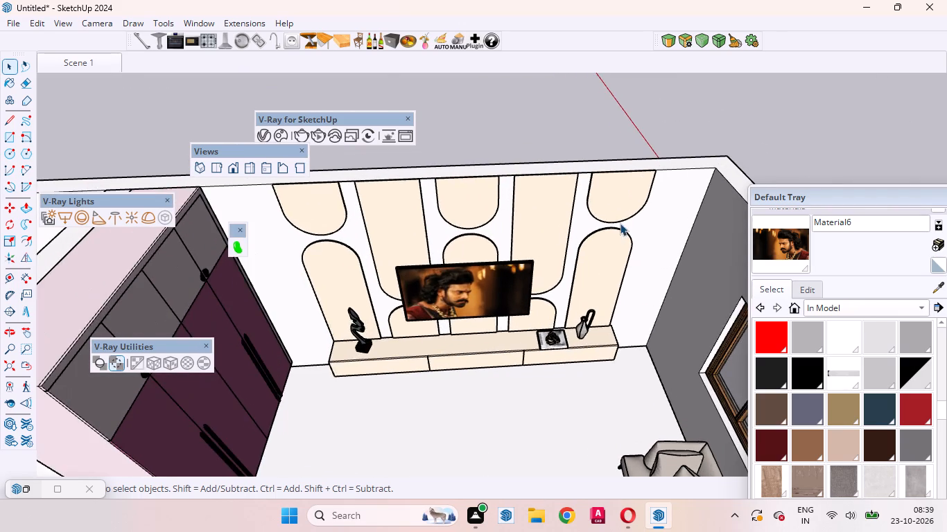
{"action": "scroll", "coordinate": [638, 224], "scroll_direction": "down", "scroll_amount": 5}
{"action": "scroll", "coordinate": [509, 279], "scroll_direction": "up", "scroll_amount": 9}
{"action": "middle_click_drag", "start_coordinate": [553, 300], "coordinate": [511, 400]}
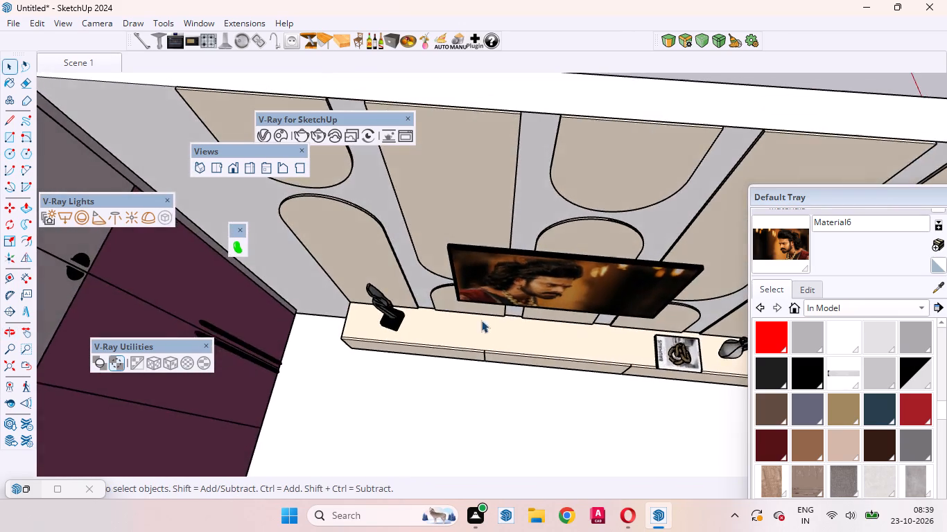
{"action": "scroll", "coordinate": [450, 288], "scroll_direction": "down", "scroll_amount": 5}
{"action": "scroll", "coordinate": [529, 237], "scroll_direction": "up", "scroll_amount": 9}
{"action": "left_click", "coordinate": [539, 229]}
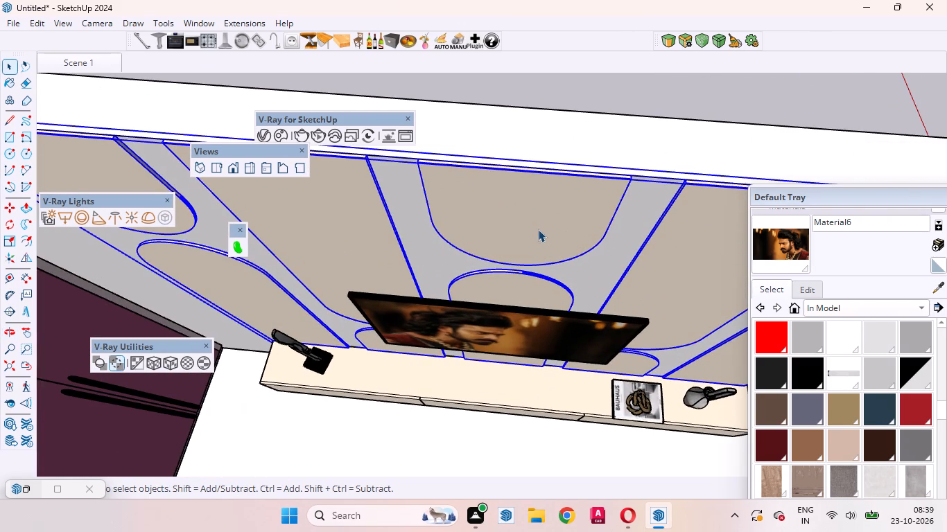
{"action": "scroll", "coordinate": [538, 229], "scroll_direction": "down", "scroll_amount": 5}
{"action": "left_click", "coordinate": [559, 97]}
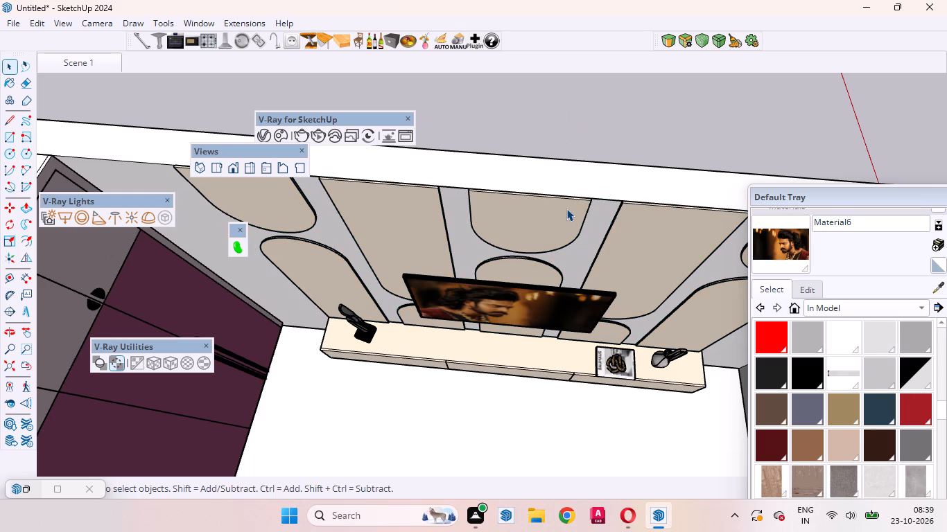
{"action": "scroll", "coordinate": [441, 310], "scroll_direction": "up", "scroll_amount": 5}
{"action": "scroll", "coordinate": [412, 236], "scroll_direction": "down", "scroll_amount": 4}
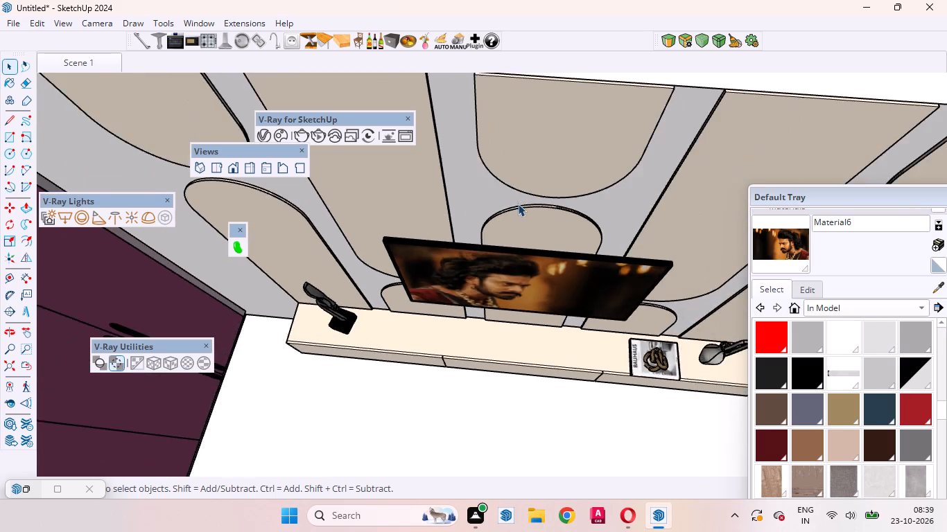
{"action": "scroll", "coordinate": [519, 207], "scroll_direction": "down", "scroll_amount": 18}
{"action": "scroll", "coordinate": [424, 310], "scroll_direction": "up", "scroll_amount": 1}
{"action": "middle_click_drag", "start_coordinate": [424, 310], "coordinate": [76, 283]}
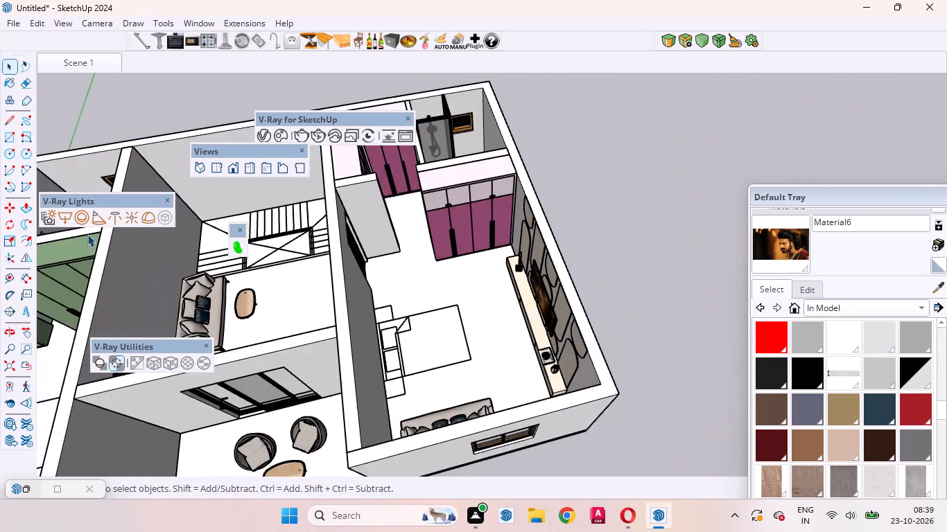
Move one semicircular handle on the pink wardrobe's upper doors slightly toward the door seam, evening the handle spacing.
{"action": "scroll", "coordinate": [435, 199], "scroll_direction": "up", "scroll_amount": 18}
{"action": "scroll", "coordinate": [650, 244], "scroll_direction": "down", "scroll_amount": 5}
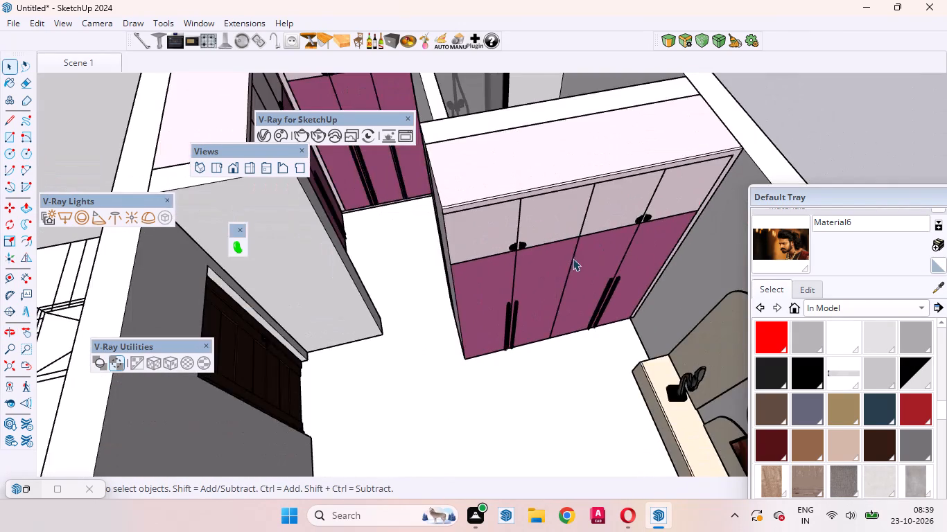
{"action": "middle_click_drag", "start_coordinate": [571, 258], "coordinate": [469, 161]}
{"action": "scroll", "coordinate": [470, 163], "scroll_direction": "up", "scroll_amount": 16}
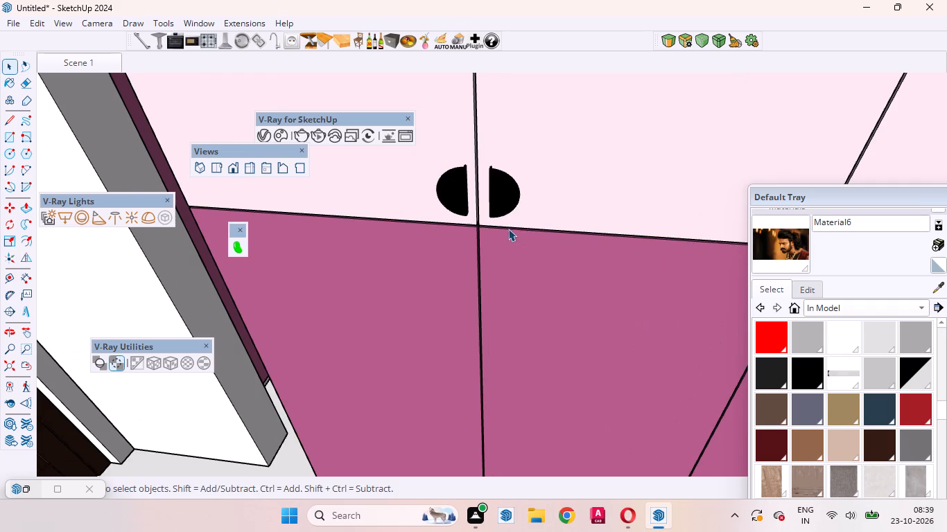
{"action": "middle_click_drag", "start_coordinate": [508, 229], "coordinate": [542, 195]}
{"action": "scroll", "coordinate": [523, 209], "scroll_direction": "up", "scroll_amount": 4}
{"action": "scroll", "coordinate": [677, 195], "scroll_direction": "down", "scroll_amount": 5}
{"action": "scroll", "coordinate": [519, 218], "scroll_direction": "up", "scroll_amount": 4}
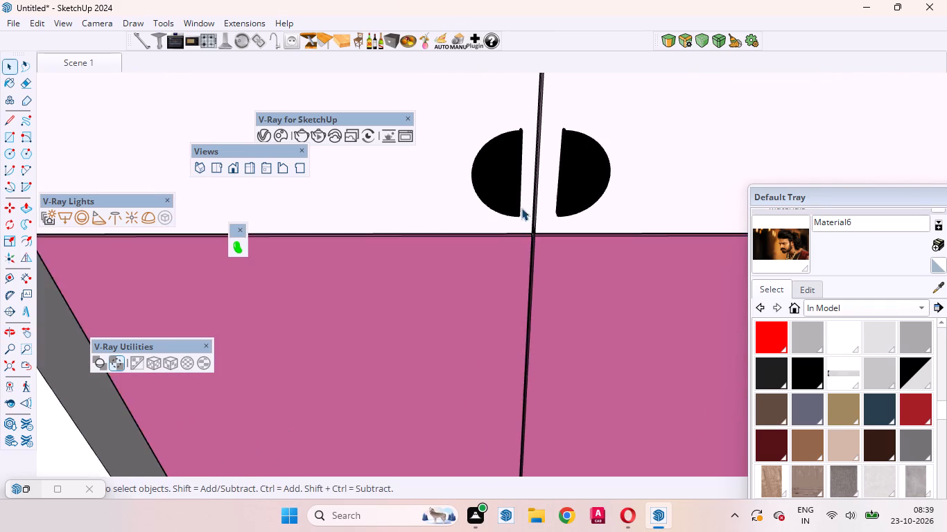
{"action": "scroll", "coordinate": [521, 208], "scroll_direction": "up", "scroll_amount": 5}
{"action": "middle_click_drag", "start_coordinate": [548, 224], "coordinate": [491, 206]}
{"action": "left_click", "coordinate": [641, 181]}
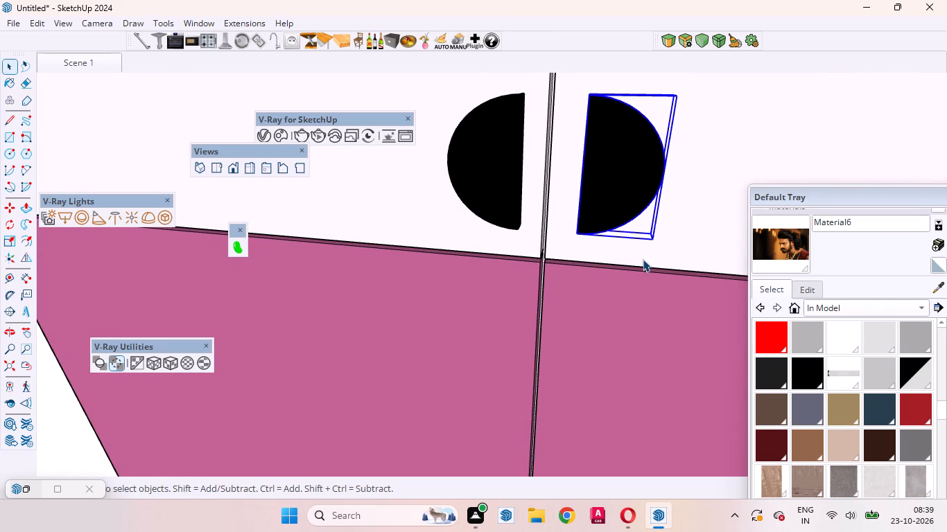
{"action": "key", "text": "m"}
{"action": "scroll", "coordinate": [636, 264], "scroll_direction": "up", "scroll_amount": 5}
{"action": "scroll", "coordinate": [627, 315], "scroll_direction": "down", "scroll_amount": 2}
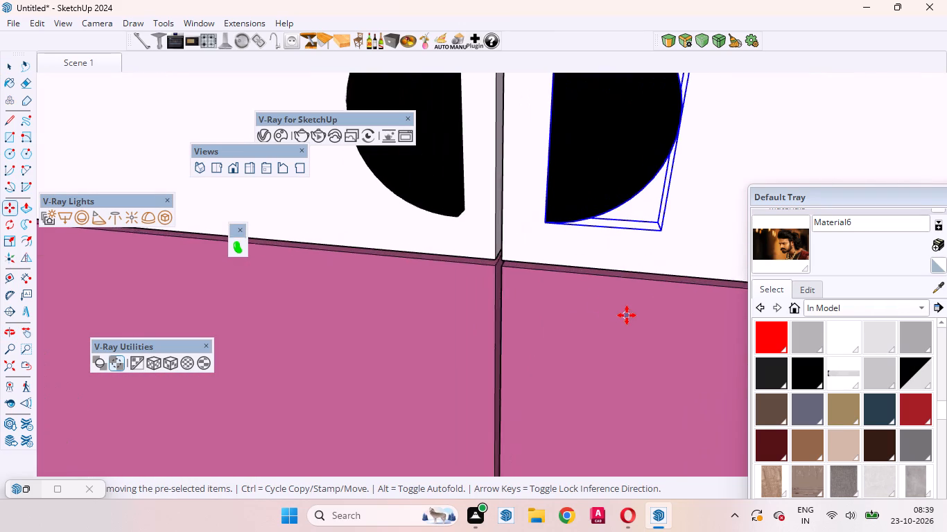
{"action": "scroll", "coordinate": [627, 315], "scroll_direction": "down", "scroll_amount": 1}
{"action": "left_click", "coordinate": [611, 345]}
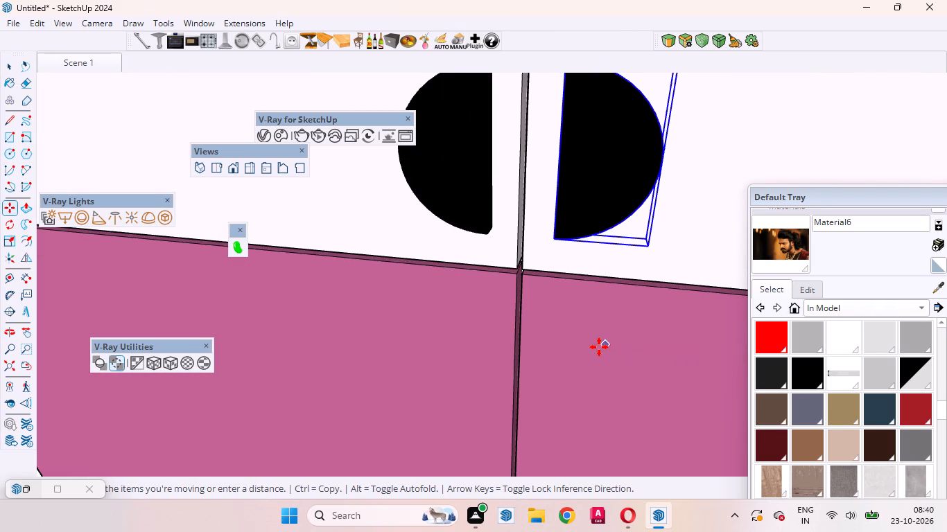
{"action": "left_click", "coordinate": [599, 347]}
{"action": "key", "text": "space"}
{"action": "scroll", "coordinate": [609, 323], "scroll_direction": "down", "scroll_amount": 9}
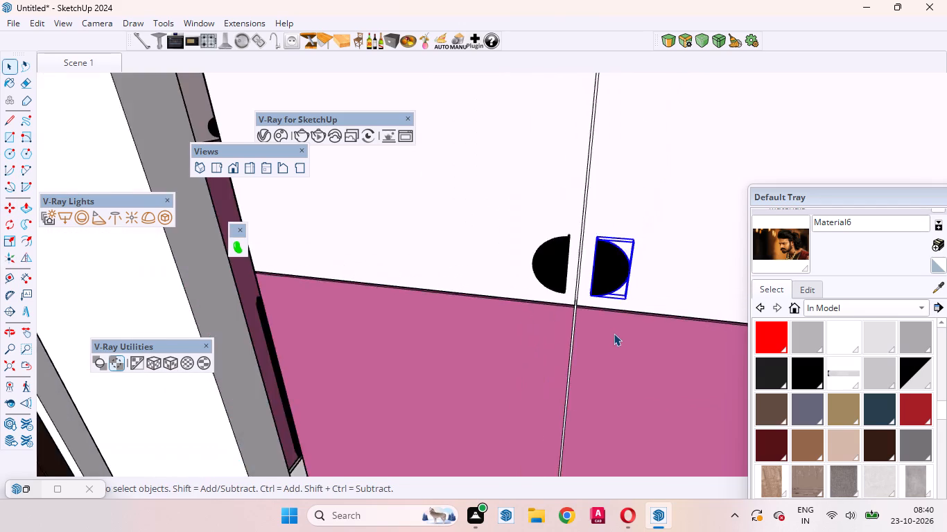
{"action": "scroll", "coordinate": [614, 333], "scroll_direction": "down", "scroll_amount": 20}
{"action": "left_click", "coordinate": [620, 112]}
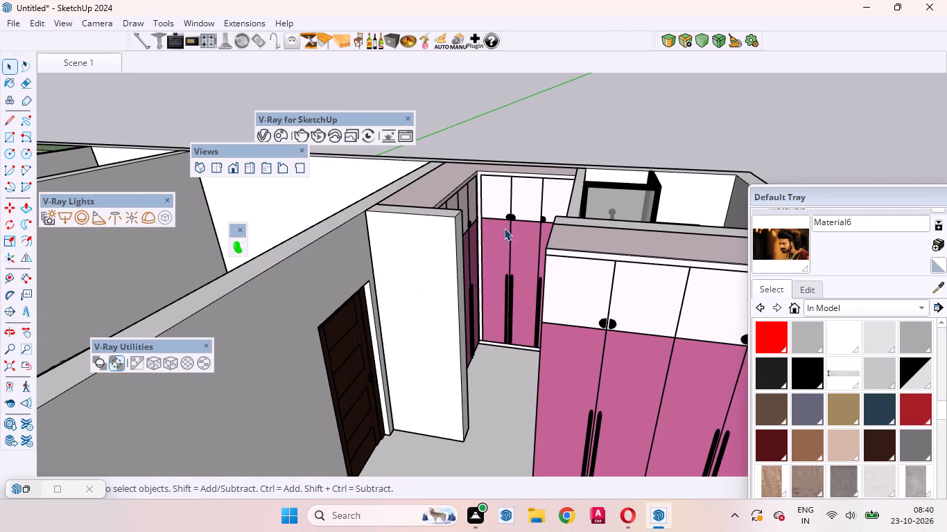
Review the bedroom wardrobes and the panelled TV wall from several angles.
{"action": "middle_click_drag", "start_coordinate": [511, 238], "coordinate": [727, 294]}
{"action": "scroll", "coordinate": [481, 312], "scroll_direction": "down", "scroll_amount": 10}
{"action": "scroll", "coordinate": [634, 258], "scroll_direction": "up", "scroll_amount": 9}
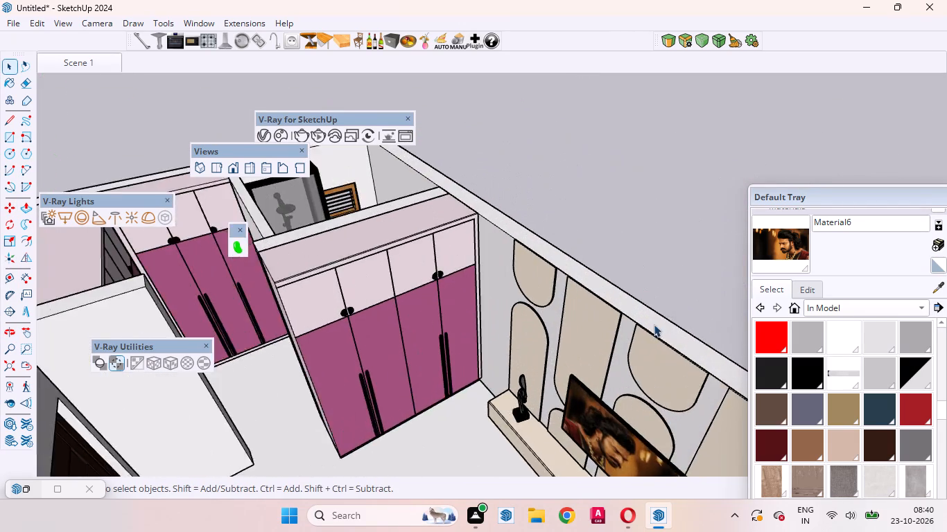
{"action": "scroll", "coordinate": [564, 351], "scroll_direction": "up", "scroll_amount": 1}
{"action": "middle_click_drag", "start_coordinate": [564, 351], "coordinate": [704, 324]}
{"action": "scroll", "coordinate": [289, 313], "scroll_direction": "down", "scroll_amount": 9}
{"action": "scroll", "coordinate": [525, 287], "scroll_direction": "up", "scroll_amount": 4}
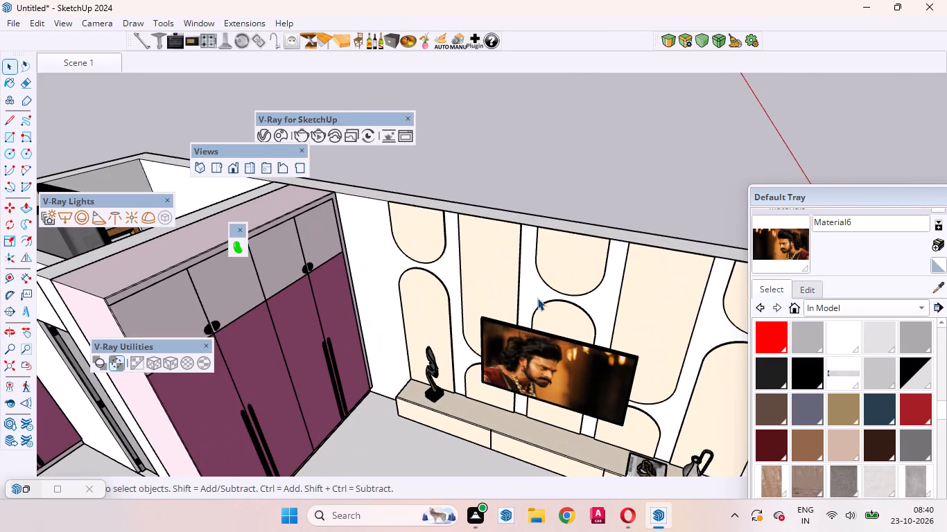
{"action": "scroll", "coordinate": [537, 296], "scroll_direction": "down", "scroll_amount": 9}
{"action": "scroll", "coordinate": [682, 313], "scroll_direction": "up", "scroll_amount": 5}
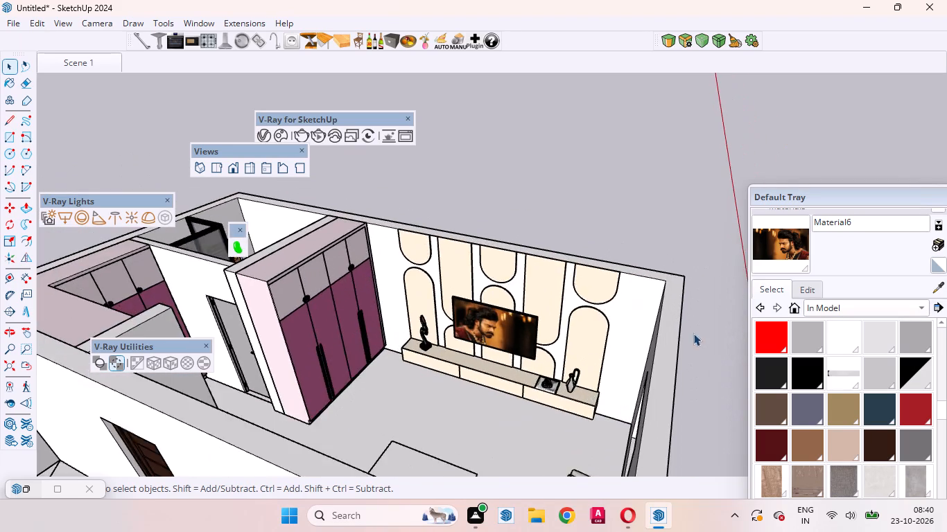
{"action": "scroll", "coordinate": [693, 333], "scroll_direction": "up", "scroll_amount": 3}
{"action": "scroll", "coordinate": [568, 330], "scroll_direction": "up", "scroll_amount": 2}
{"action": "scroll", "coordinate": [570, 298], "scroll_direction": "down", "scroll_amount": 5}
{"action": "scroll", "coordinate": [477, 284], "scroll_direction": "up", "scroll_amount": 7}
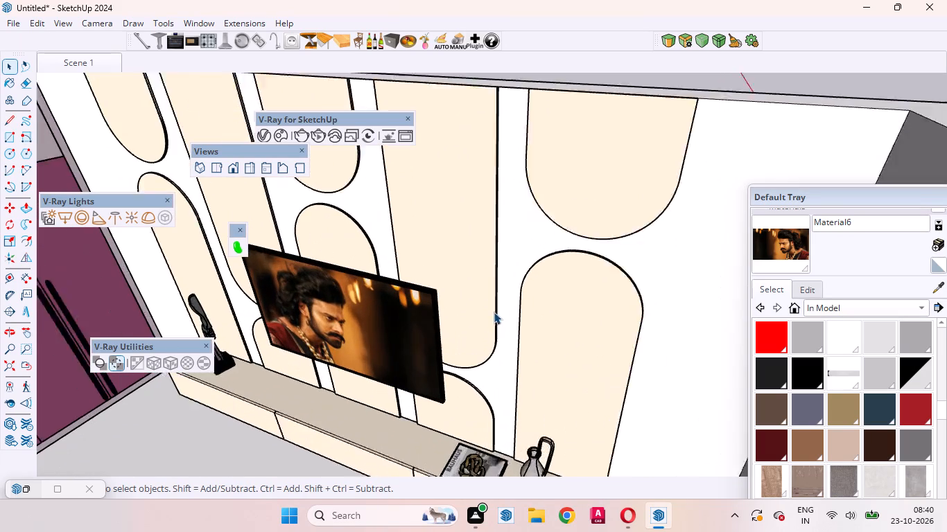
{"action": "scroll", "coordinate": [494, 312], "scroll_direction": "up", "scroll_amount": 1}
{"action": "scroll", "coordinate": [548, 324], "scroll_direction": "down", "scroll_amount": 5}
{"action": "middle_click_drag", "start_coordinate": [466, 332], "coordinate": [591, 398]}
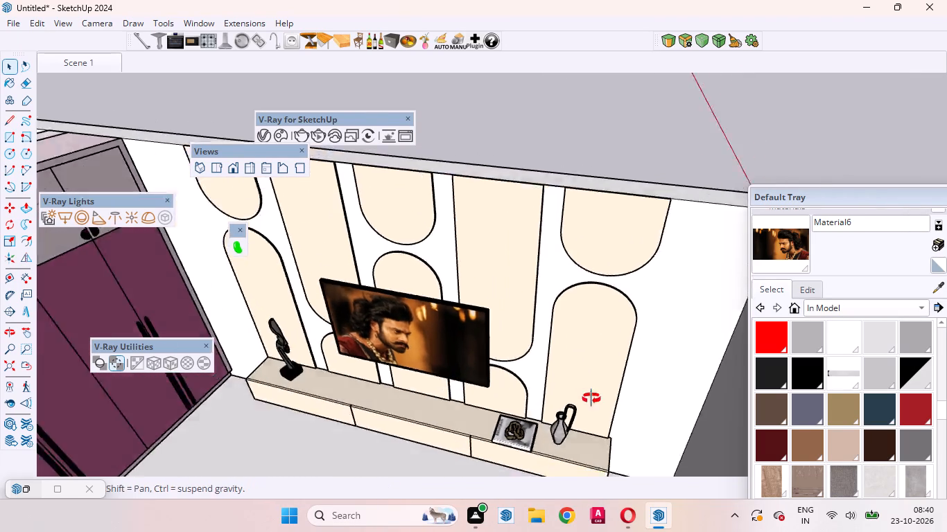
{"action": "middle_click_drag", "start_coordinate": [591, 398], "coordinate": [651, 429]}
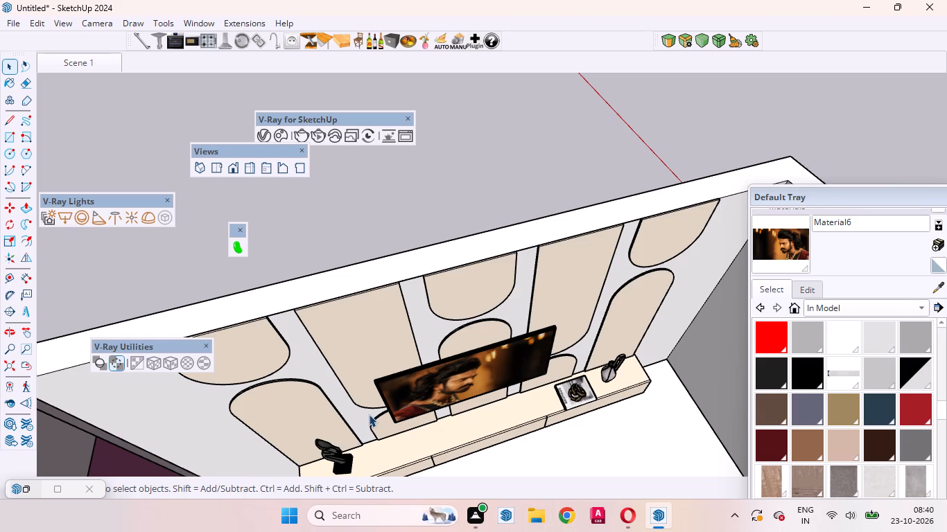
{"action": "scroll", "coordinate": [370, 414], "scroll_direction": "down", "scroll_amount": 15}
{"action": "middle_click_drag", "start_coordinate": [512, 394], "coordinate": [405, 312]}
{"action": "scroll", "coordinate": [410, 311], "scroll_direction": "up", "scroll_amount": 5}
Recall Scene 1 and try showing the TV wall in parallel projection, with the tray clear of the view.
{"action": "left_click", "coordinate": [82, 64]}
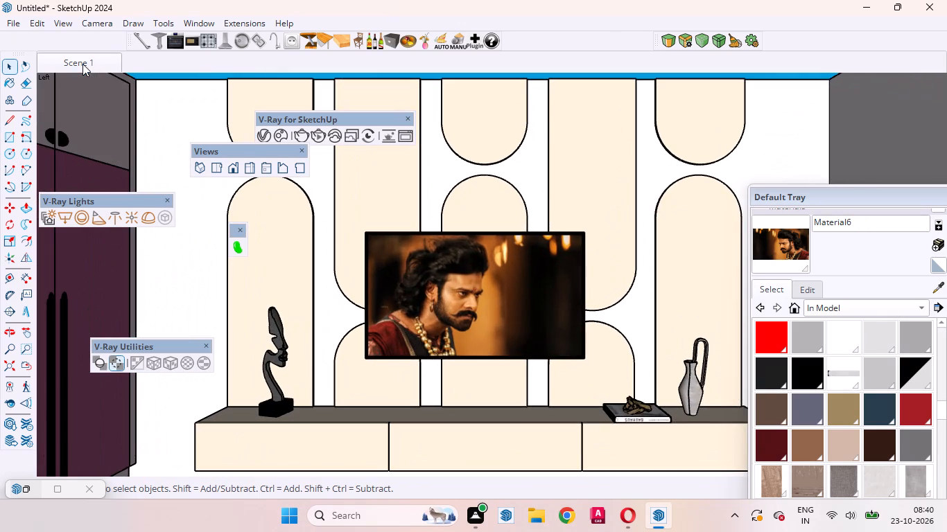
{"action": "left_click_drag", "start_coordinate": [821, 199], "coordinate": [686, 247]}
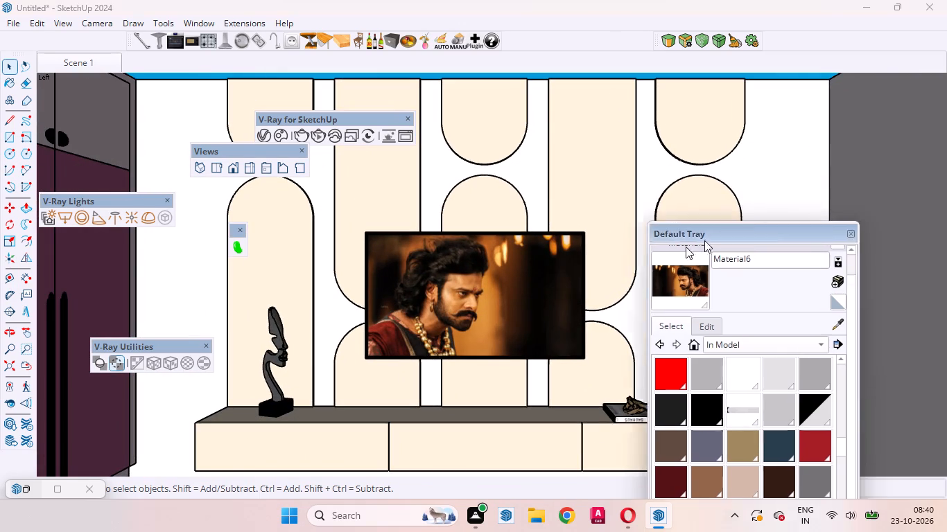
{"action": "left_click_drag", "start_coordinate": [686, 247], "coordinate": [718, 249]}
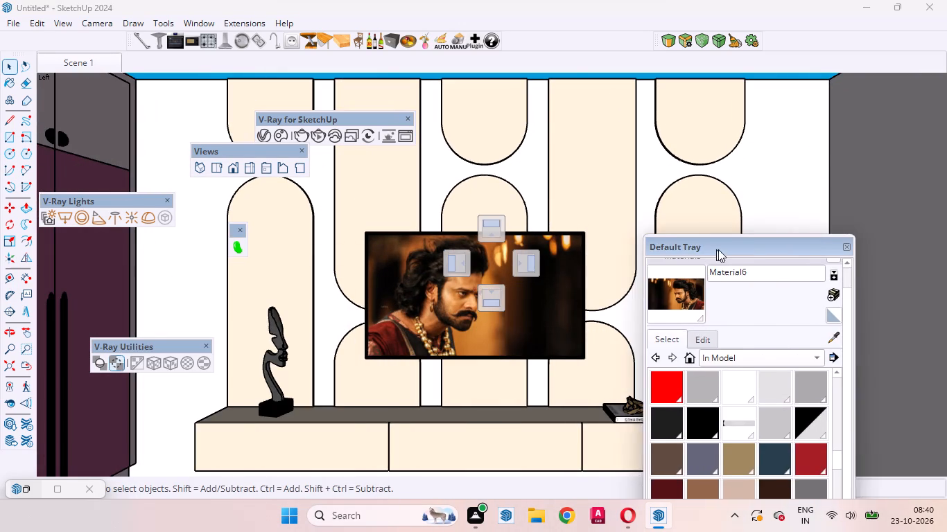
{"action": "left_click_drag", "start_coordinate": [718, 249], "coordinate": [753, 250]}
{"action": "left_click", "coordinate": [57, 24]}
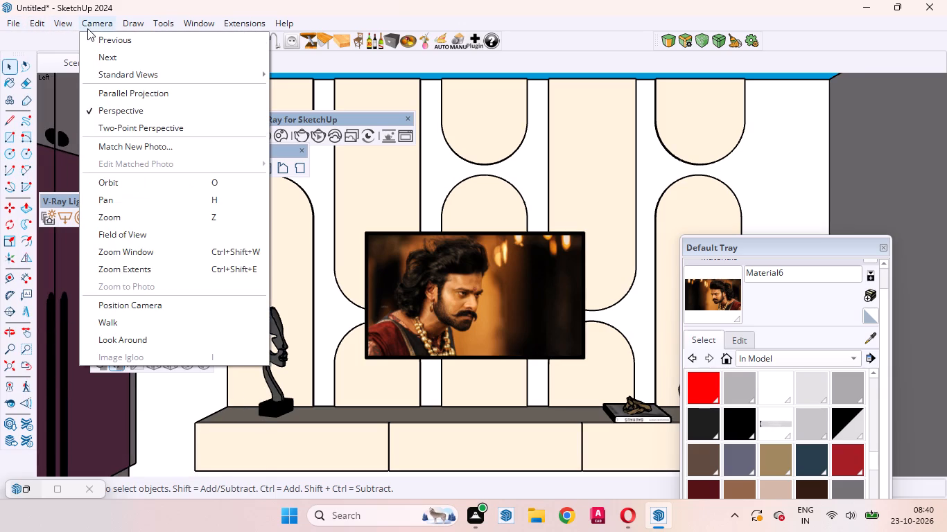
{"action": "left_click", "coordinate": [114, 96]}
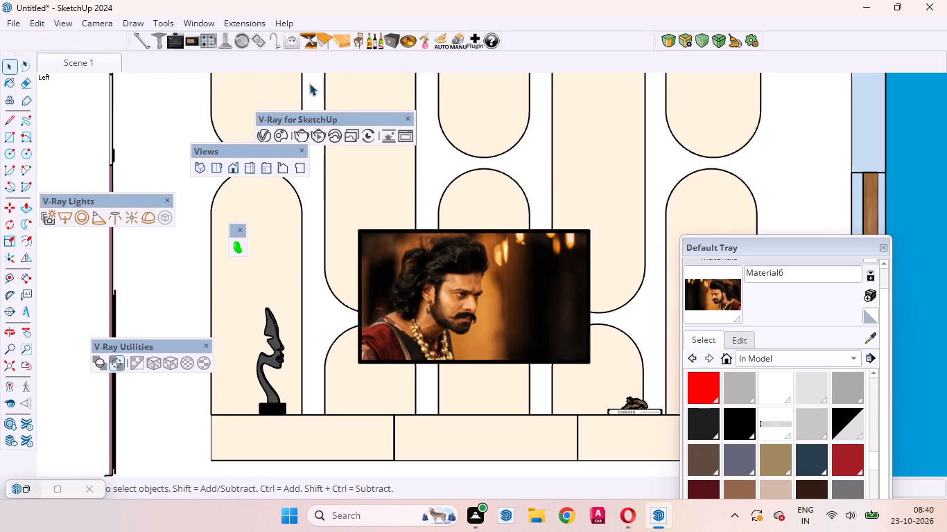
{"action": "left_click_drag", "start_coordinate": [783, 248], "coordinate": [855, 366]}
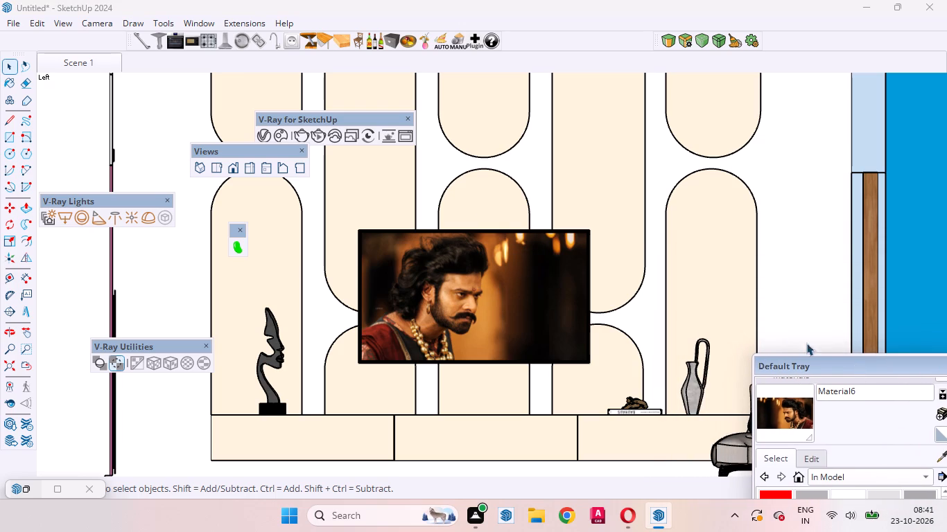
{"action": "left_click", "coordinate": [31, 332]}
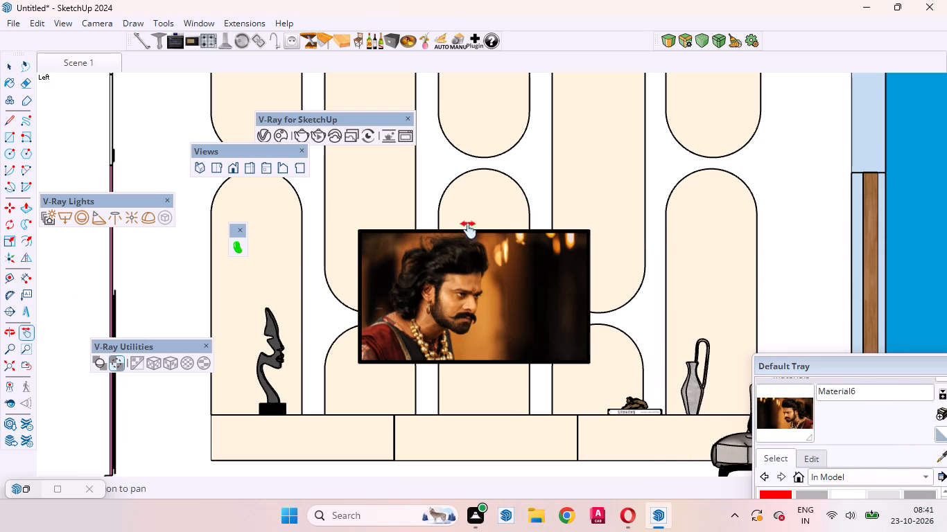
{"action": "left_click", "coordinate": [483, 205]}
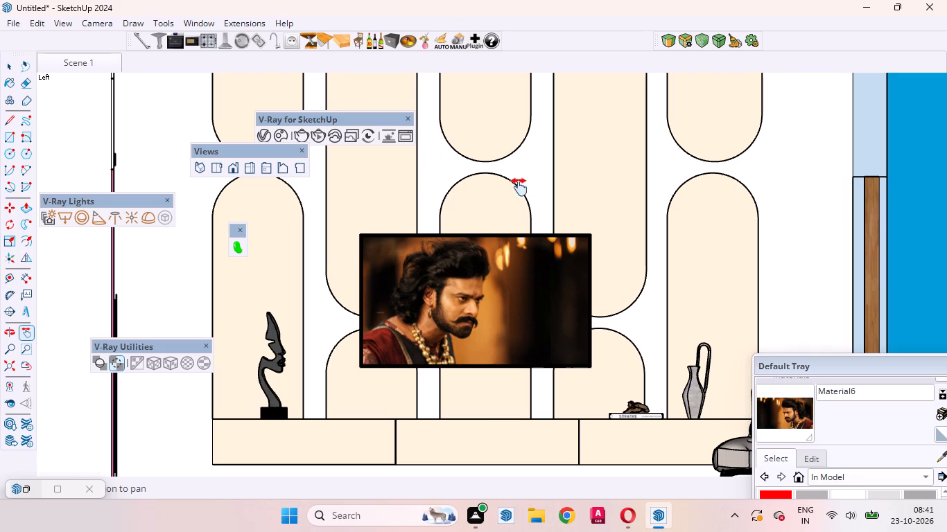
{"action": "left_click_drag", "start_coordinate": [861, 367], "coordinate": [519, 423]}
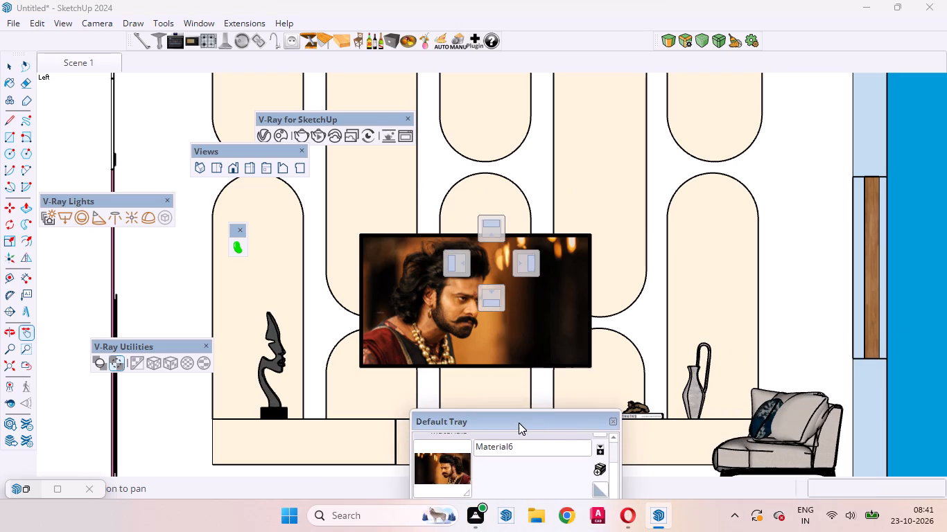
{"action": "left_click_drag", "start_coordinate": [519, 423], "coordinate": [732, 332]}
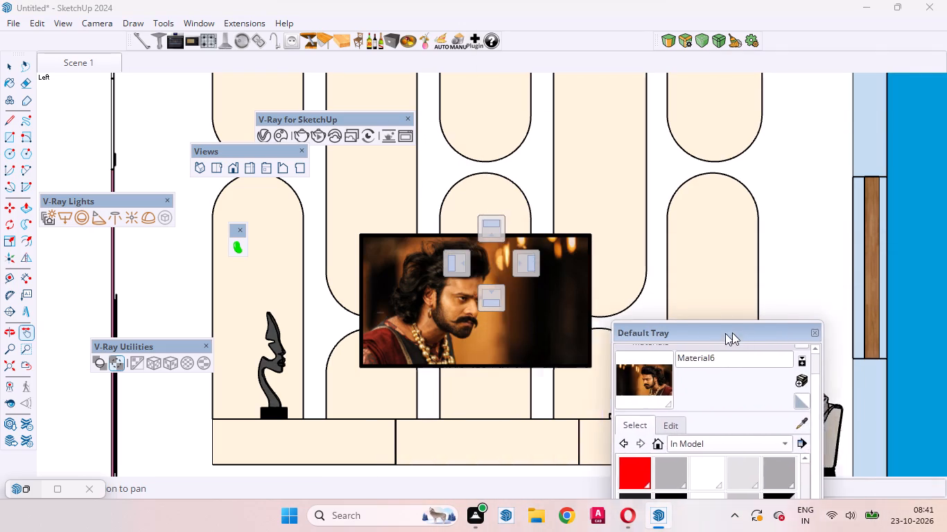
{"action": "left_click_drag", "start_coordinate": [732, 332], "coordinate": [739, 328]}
Return to Scene 1 and set the camera to two-point perspective, comparing it with parallel projection.
{"action": "left_click", "coordinate": [80, 65]}
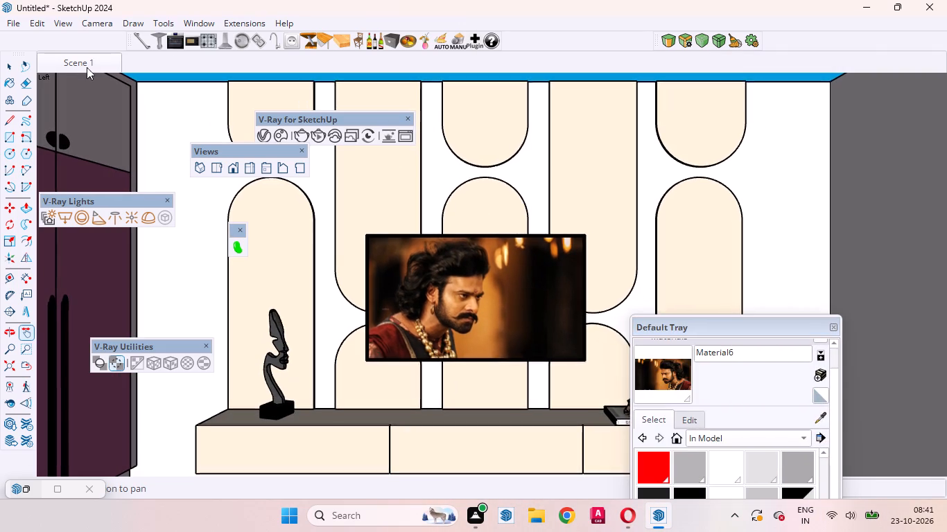
{"action": "left_click_drag", "start_coordinate": [695, 328], "coordinate": [636, 274]}
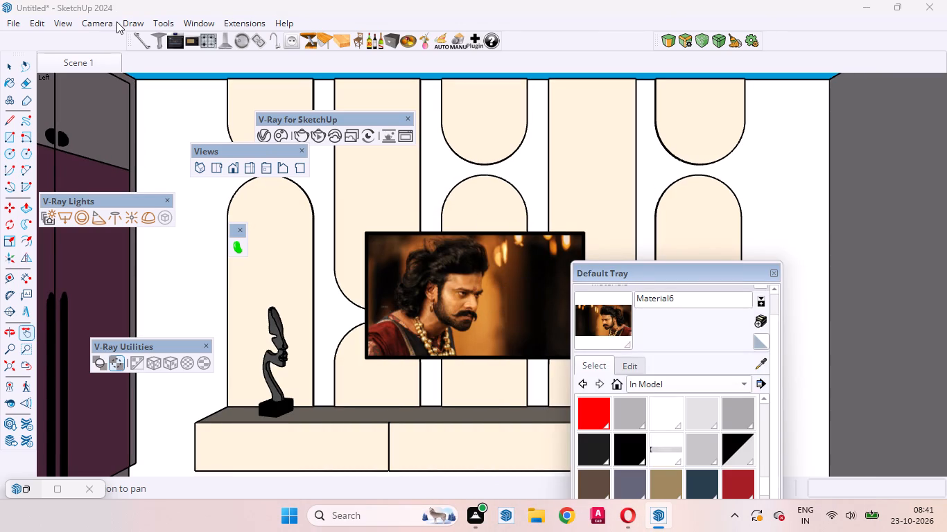
{"action": "left_click", "coordinate": [103, 21]}
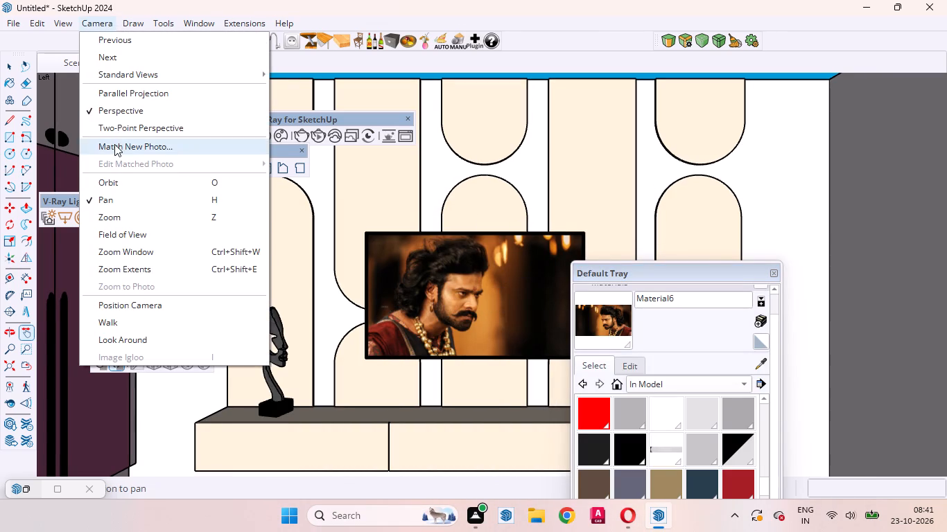
{"action": "left_click", "coordinate": [123, 129]}
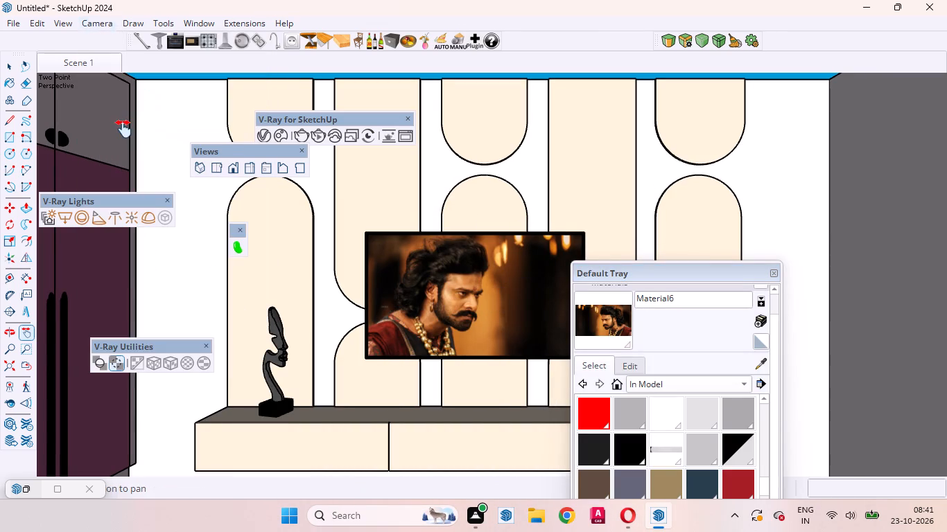
{"action": "left_click", "coordinate": [63, 22]}
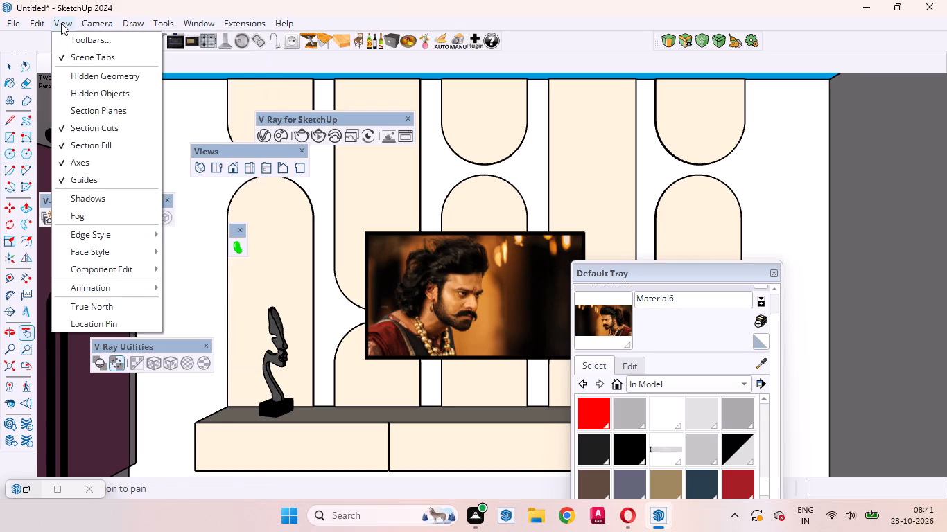
{"action": "left_click", "coordinate": [114, 98]}
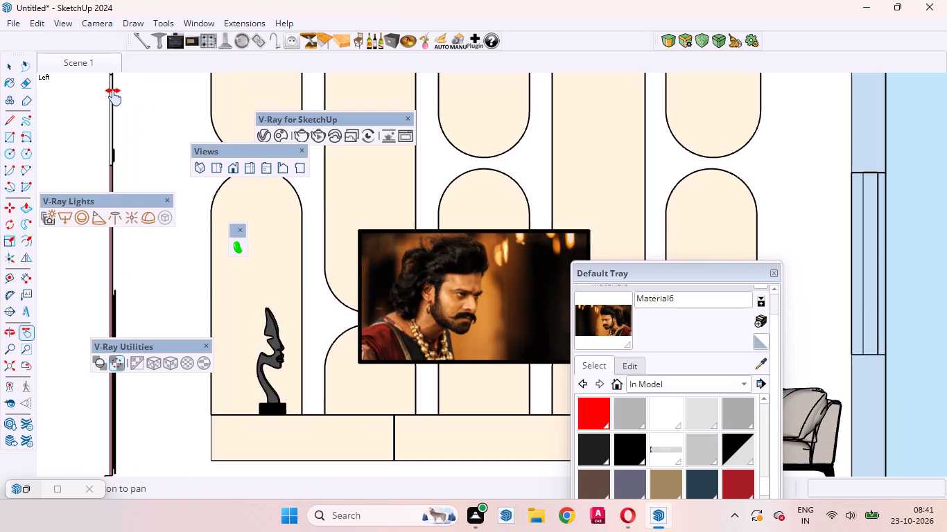
{"action": "left_click", "coordinate": [97, 20]}
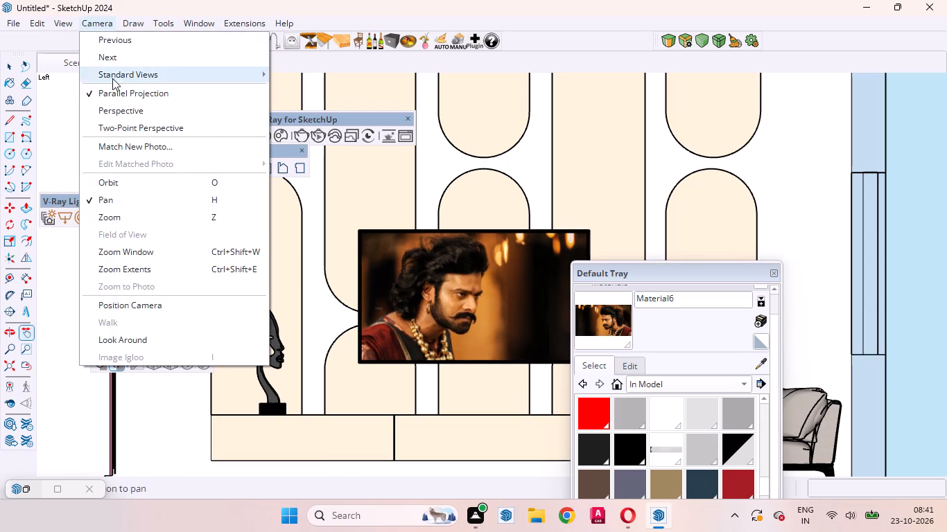
{"action": "left_click", "coordinate": [120, 131]}
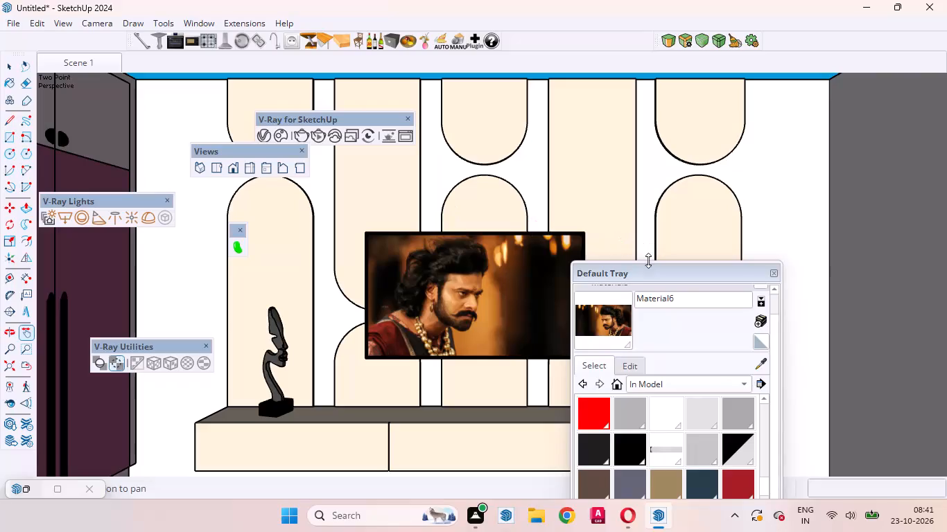
{"action": "left_click_drag", "start_coordinate": [629, 269], "coordinate": [669, 213]}
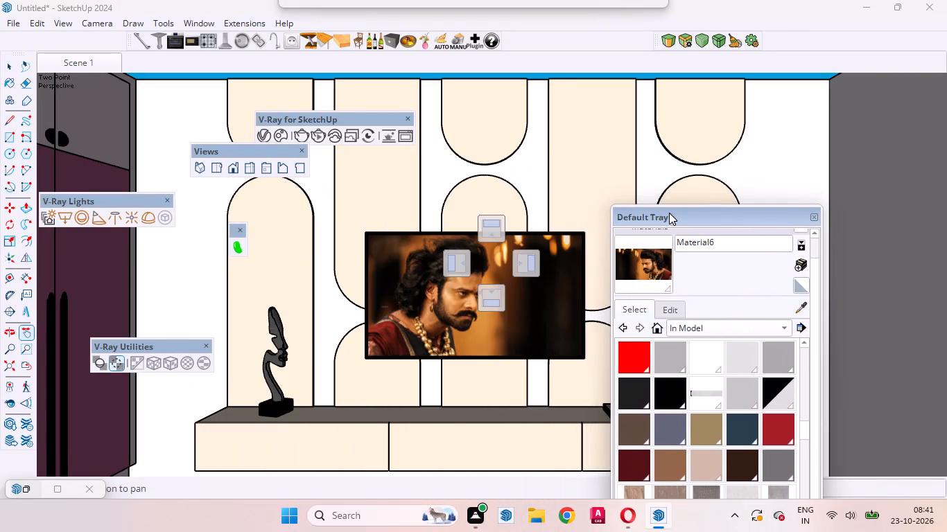
{"action": "left_click_drag", "start_coordinate": [669, 213], "coordinate": [693, 217]}
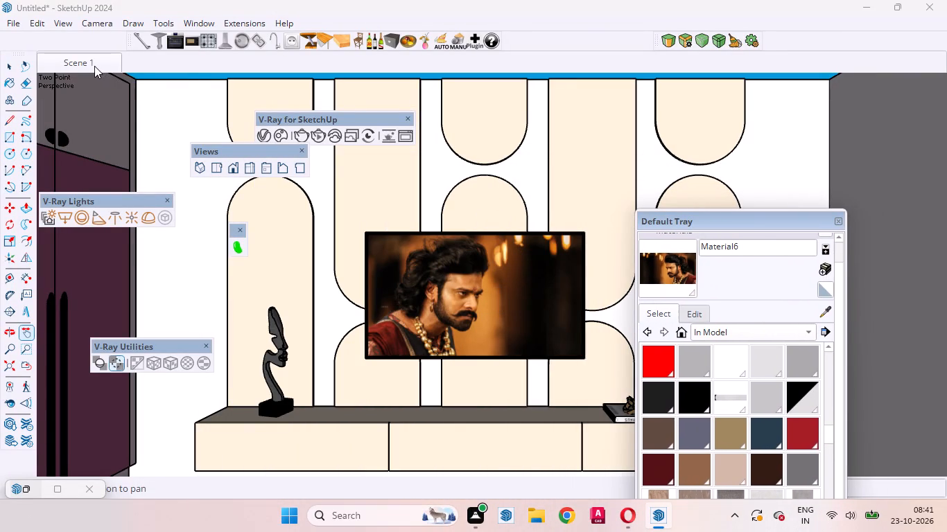
Update Scene 1 with the two-point perspective view of the TV wall.
{"action": "right_click", "coordinate": [94, 66]}
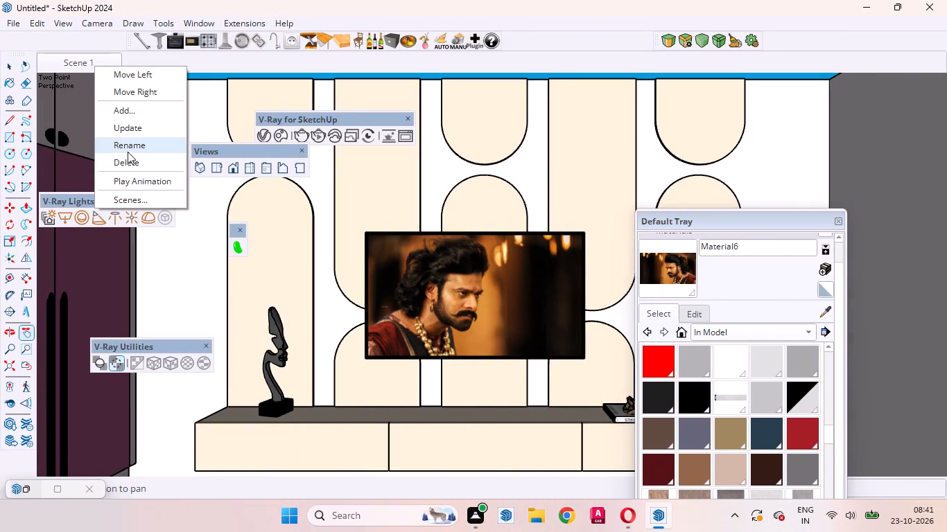
{"action": "left_click", "coordinate": [126, 124]}
Pull back from the TV wall to view the surrounding apartment rooms from above.
{"action": "middle_click_drag", "start_coordinate": [436, 206], "coordinate": [445, 329]}
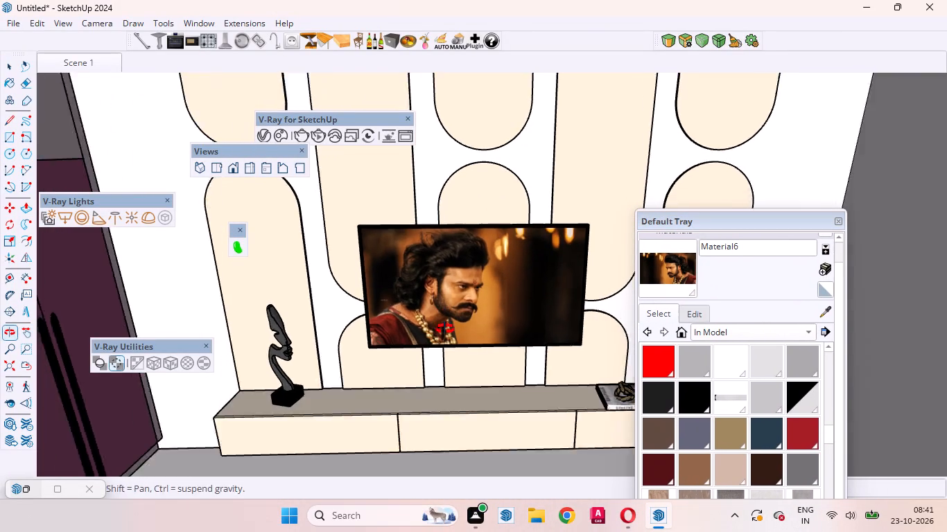
{"action": "middle_click_drag", "start_coordinate": [445, 329], "coordinate": [445, 335]}
{"action": "key", "text": "space"}
{"action": "scroll", "coordinate": [410, 305], "scroll_direction": "down", "scroll_amount": 14}
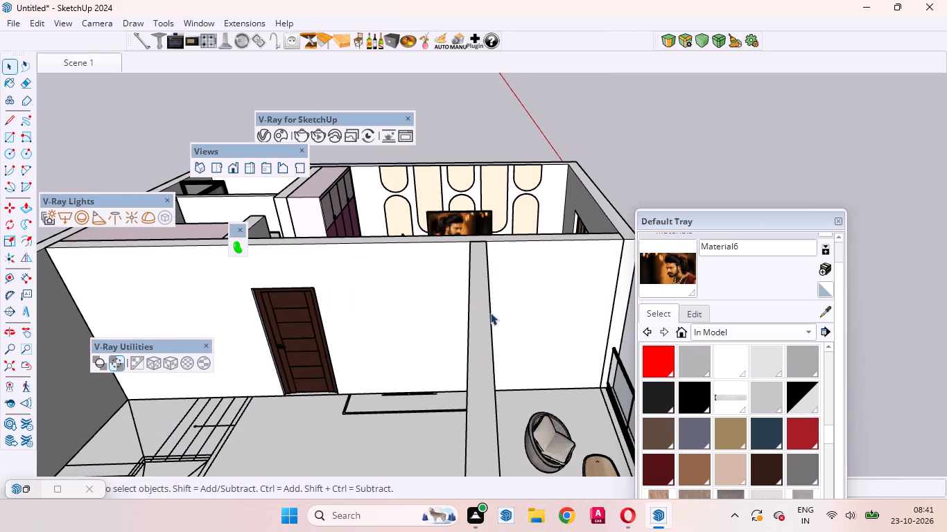
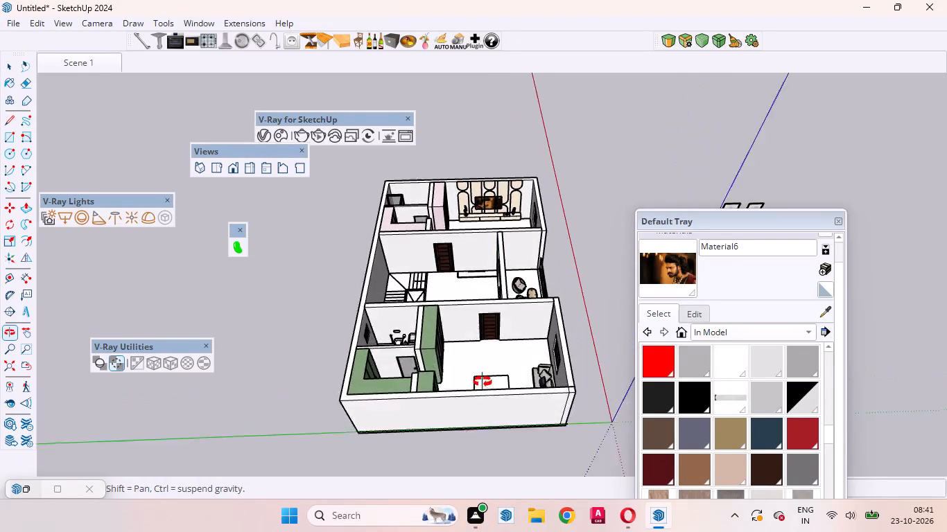
Place horizontal guides on the middle room's door wall, one 8" above the floor and another 12" above that.
{"action": "scroll", "coordinate": [483, 363], "scroll_direction": "up", "scroll_amount": 1}
{"action": "scroll", "coordinate": [510, 235], "scroll_direction": "down", "scroll_amount": 6}
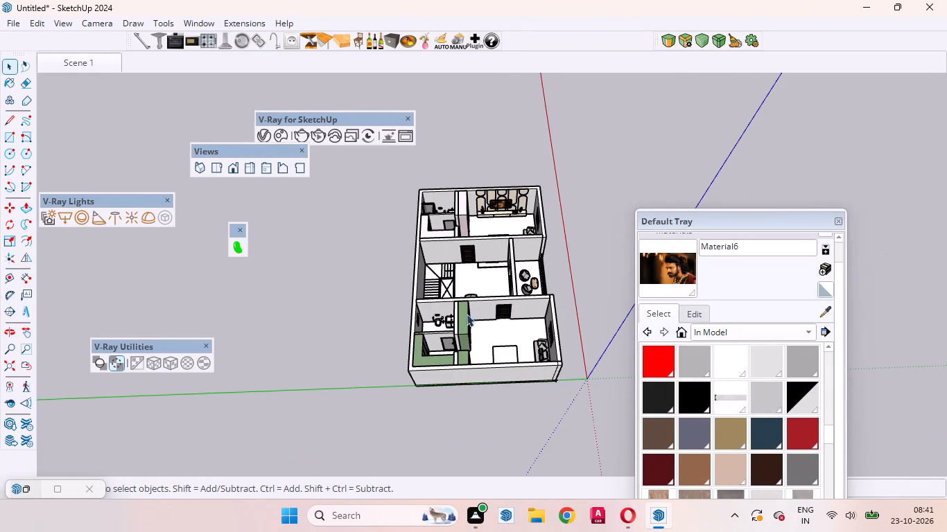
{"action": "scroll", "coordinate": [480, 272], "scroll_direction": "up", "scroll_amount": 19}
{"action": "scroll", "coordinate": [486, 275], "scroll_direction": "down", "scroll_amount": 5}
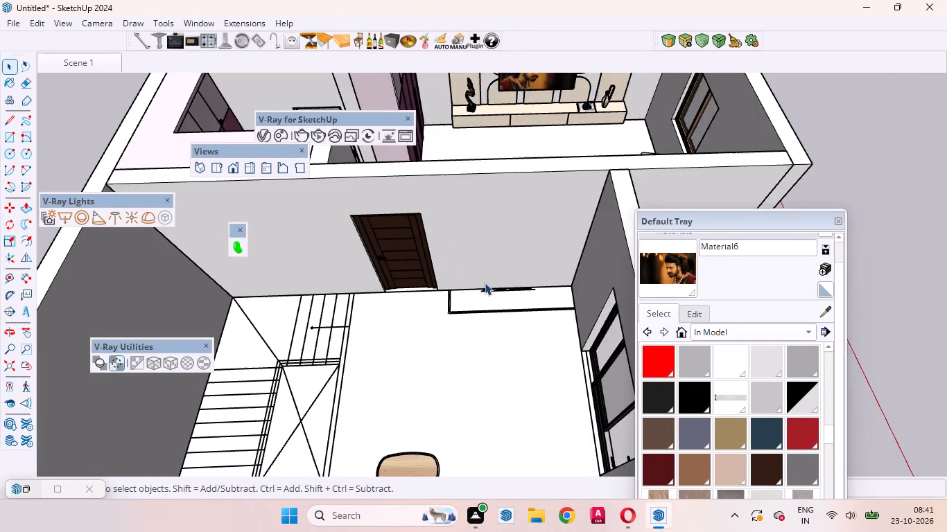
{"action": "scroll", "coordinate": [485, 294], "scroll_direction": "up", "scroll_amount": 5}
{"action": "key", "text": "t"}
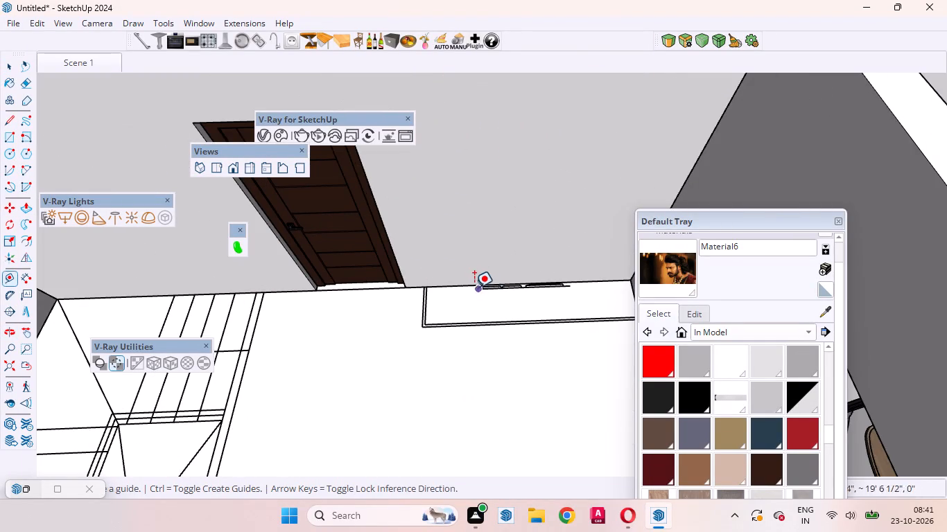
{"action": "left_click", "coordinate": [460, 284]}
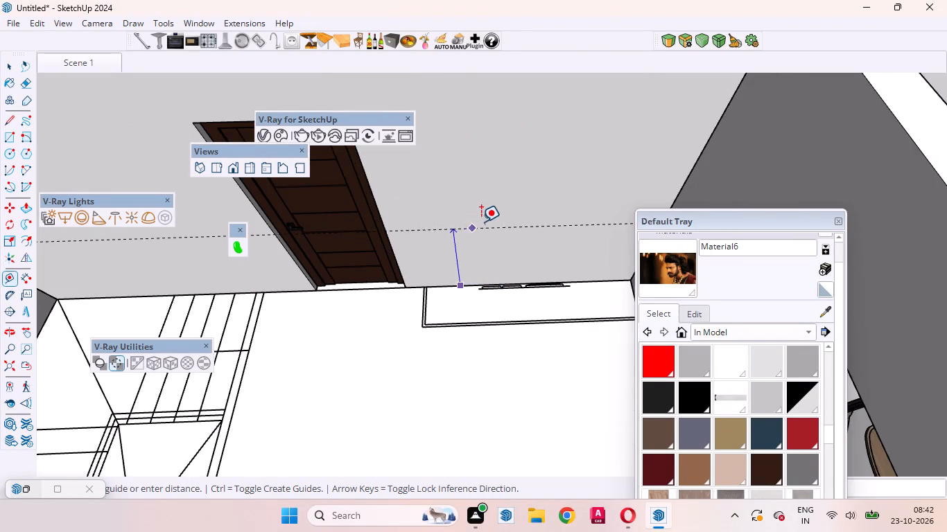
{"action": "key", "text": "8"}
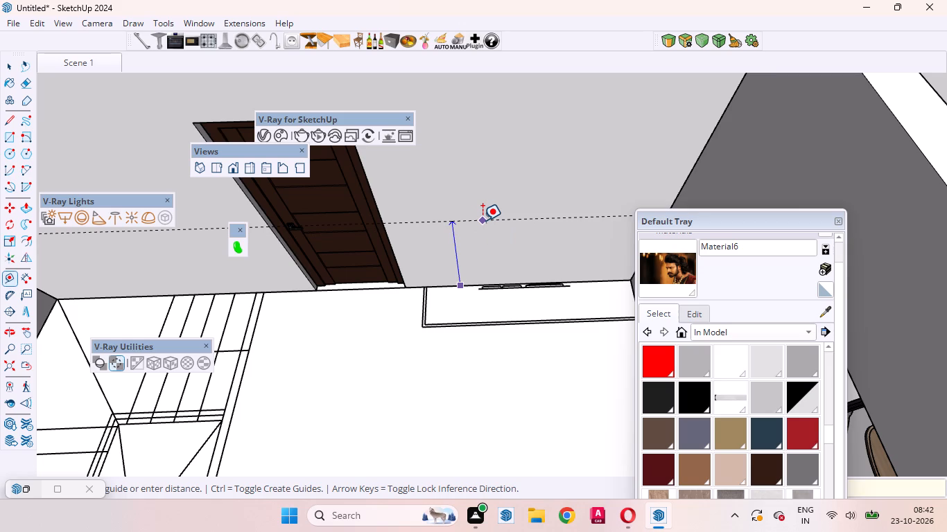
{"action": "key", "text": "Return"}
{"action": "scroll", "coordinate": [448, 286], "scroll_direction": "up", "scroll_amount": 5}
{"action": "middle_click_drag", "start_coordinate": [449, 281], "coordinate": [508, 190]}
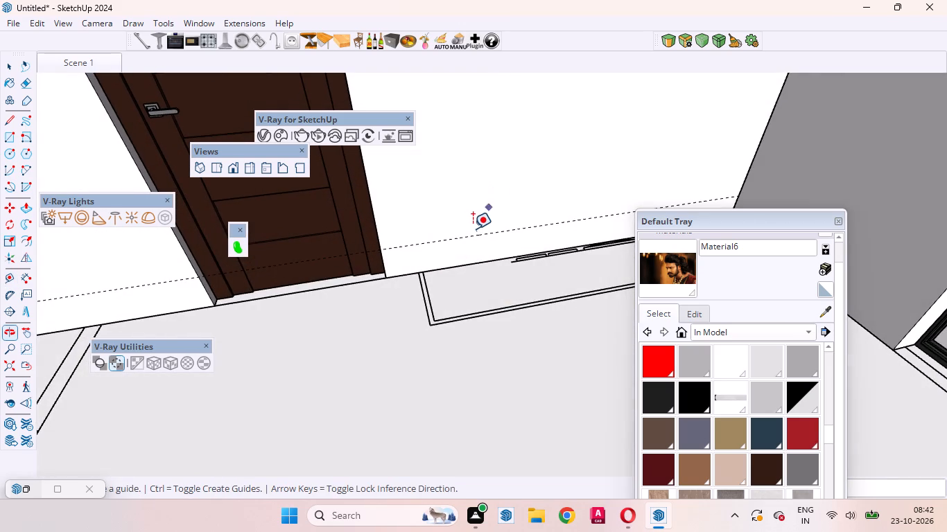
{"action": "left_click", "coordinate": [462, 237]}
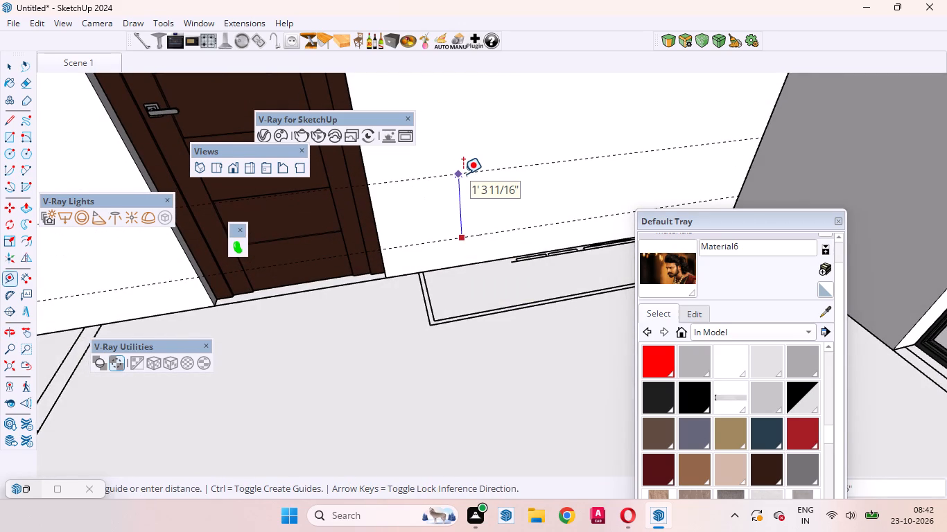
{"action": "type", "text": "12"}
{"action": "key", "text": "Return"}
Place a vertical guide on the wall 5" from the door frame, on the side facing the window.
{"action": "left_click", "coordinate": [372, 214]}
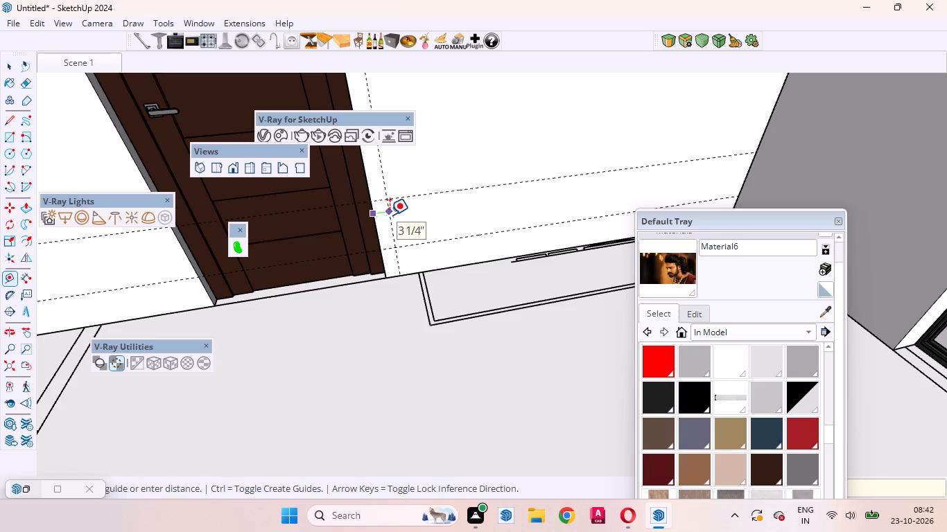
{"action": "key", "text": "5"}
{"action": "key", "text": "Return"}
{"action": "middle_click_drag", "start_coordinate": [438, 256], "coordinate": [412, 257]}
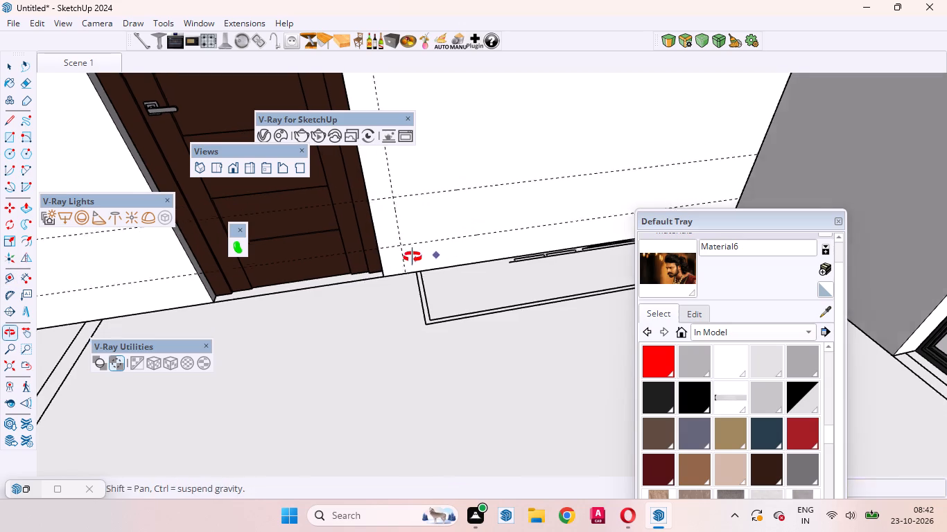
{"action": "middle_click_drag", "start_coordinate": [412, 257], "coordinate": [379, 247]}
{"action": "scroll", "coordinate": [351, 256], "scroll_direction": "down", "scroll_amount": 4}
{"action": "key", "text": "space"}
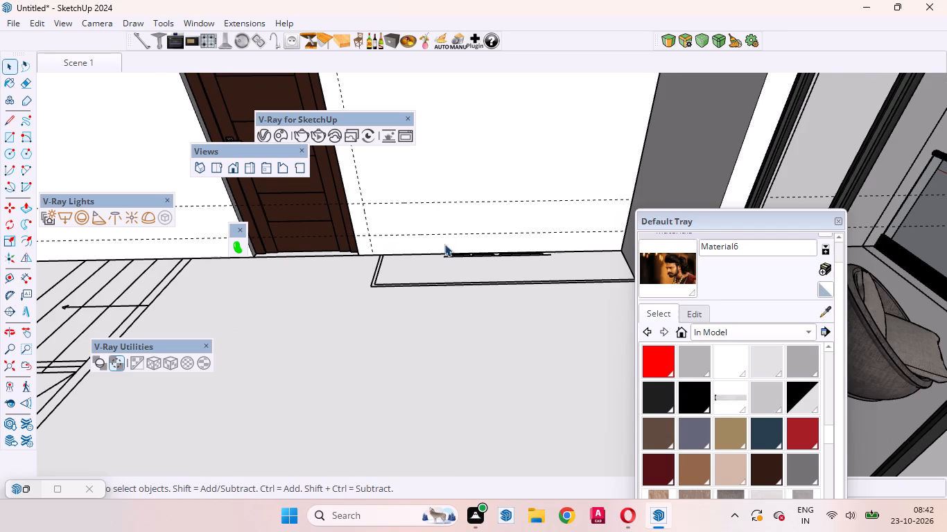
Create a new empty group and draw a rectangle in it between the two horizontal guides, from the vertical guide to the room corner.
{"action": "scroll", "coordinate": [439, 308], "scroll_direction": "down", "scroll_amount": 9}
{"action": "right_click", "coordinate": [793, 159]}
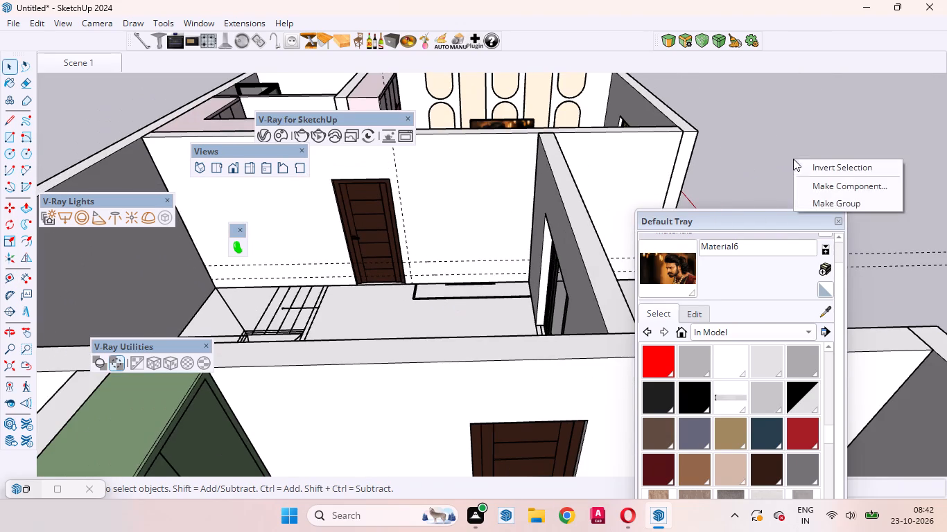
{"action": "left_click", "coordinate": [833, 200]}
{"action": "scroll", "coordinate": [514, 258], "scroll_direction": "up", "scroll_amount": 8}
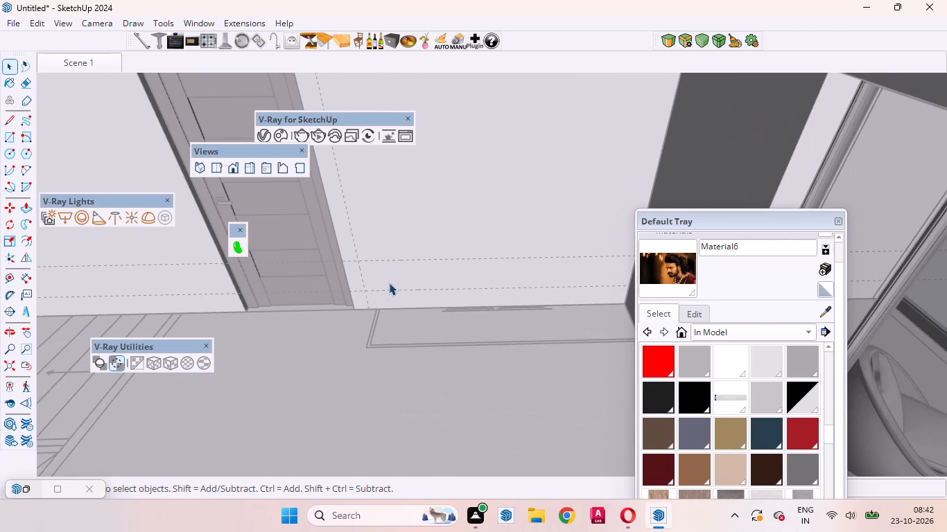
{"action": "key", "text": "r"}
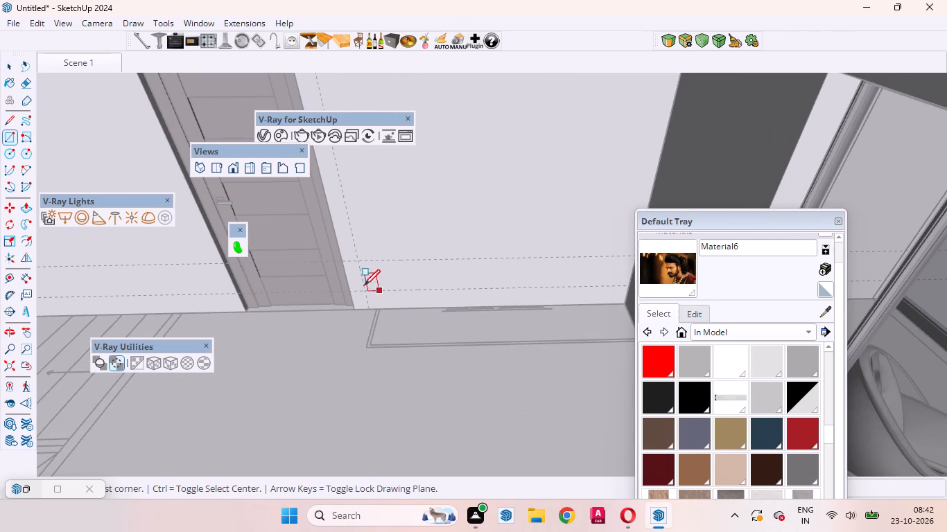
{"action": "left_click", "coordinate": [365, 292]}
{"action": "scroll", "coordinate": [370, 287], "scroll_direction": "down", "scroll_amount": 4}
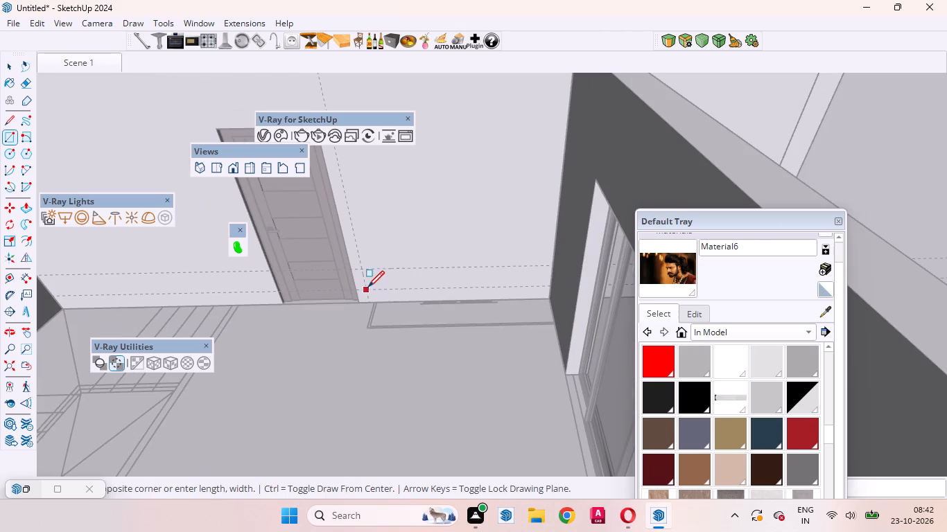
{"action": "scroll", "coordinate": [553, 268], "scroll_direction": "up", "scroll_amount": 8}
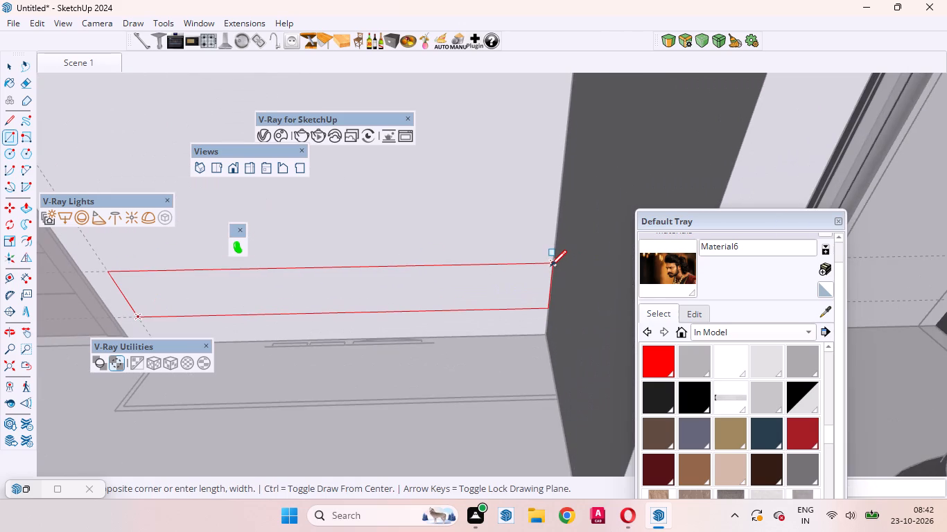
{"action": "left_click", "coordinate": [550, 266]}
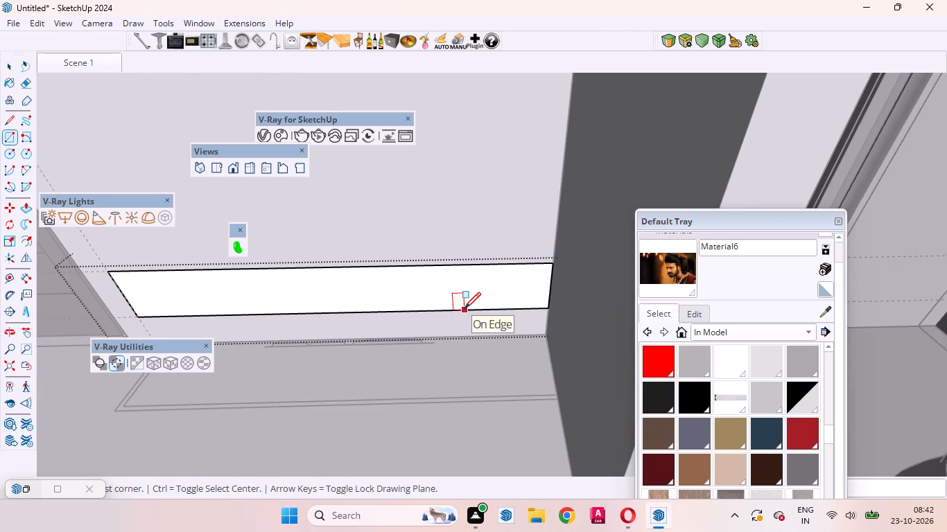
Extrude the rectangle 13" out from the wall to form the low cabinet body.
{"action": "key", "text": "p"}
{"action": "middle_click_drag", "start_coordinate": [500, 266], "coordinate": [569, 355]}
{"action": "left_click", "coordinate": [535, 335]}
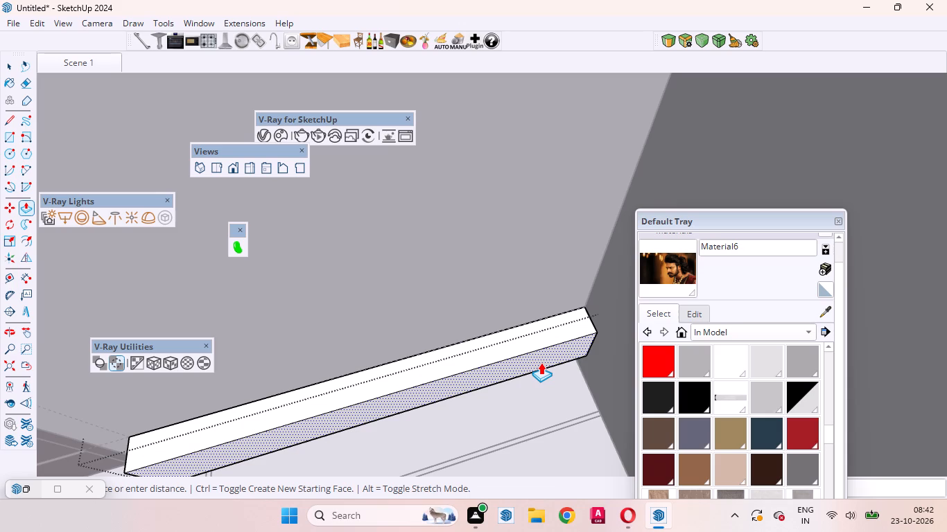
{"action": "type", "text": "13"}
{"action": "key", "text": "Return"}
{"action": "key", "text": "space"}
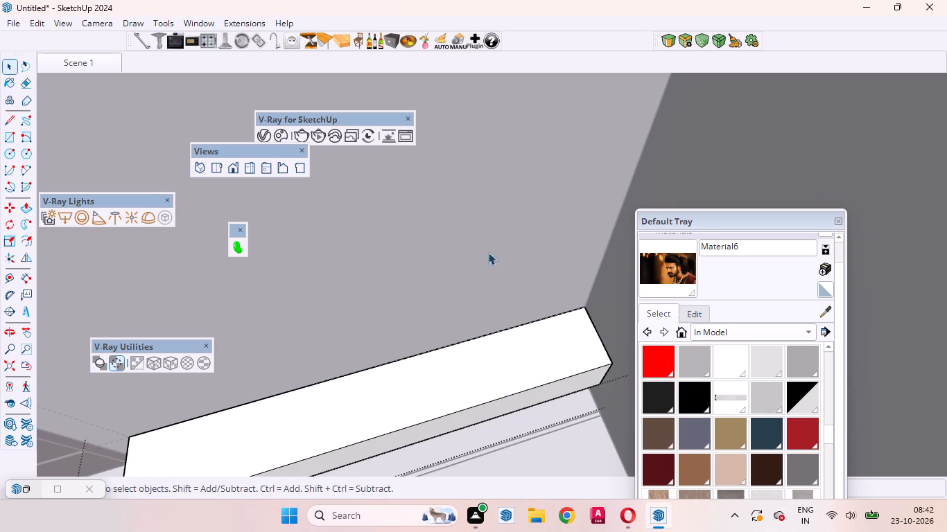
Divide the top front edge of the cabinet into 3 equal segments.
{"action": "scroll", "coordinate": [494, 242], "scroll_direction": "down", "scroll_amount": 9}
{"action": "middle_click_drag", "start_coordinate": [414, 360], "coordinate": [381, 292]}
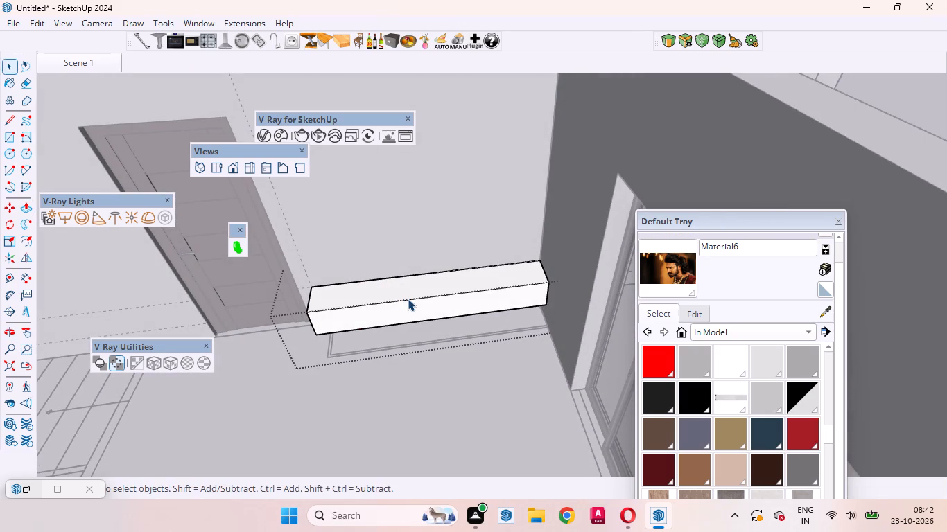
{"action": "left_click", "coordinate": [408, 299]}
{"action": "right_click", "coordinate": [408, 299]}
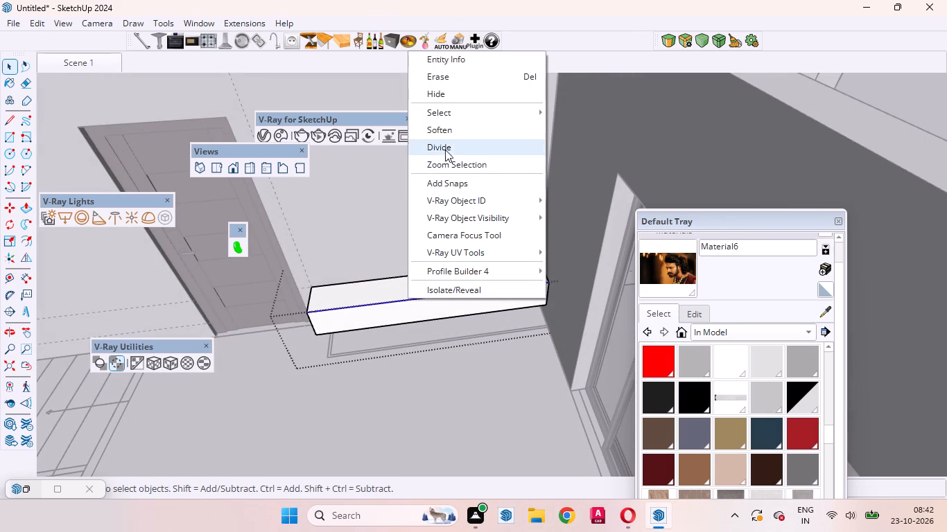
{"action": "left_click", "coordinate": [438, 153]}
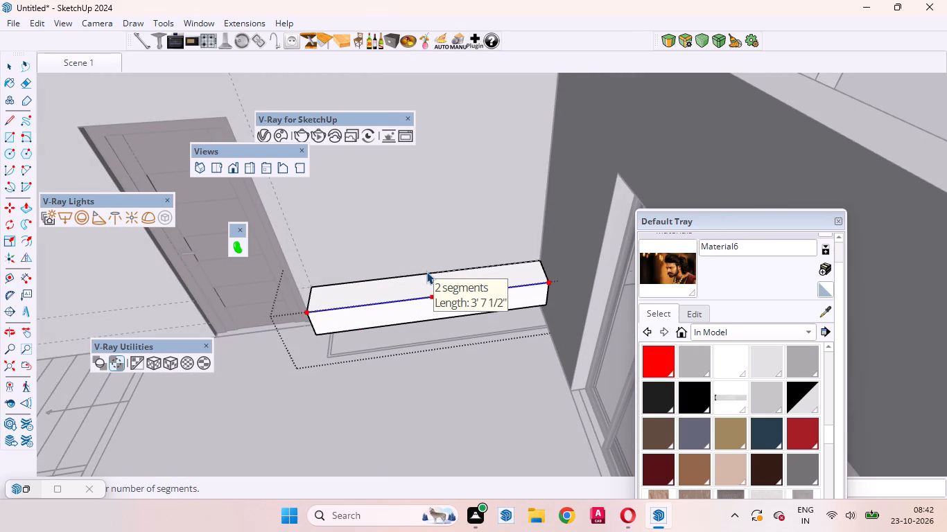
{"action": "left_click", "coordinate": [392, 286]}
Draw vertical lines down the cabinet front from both division points, splitting it into three drawer fronts.
{"action": "key", "text": "l"}
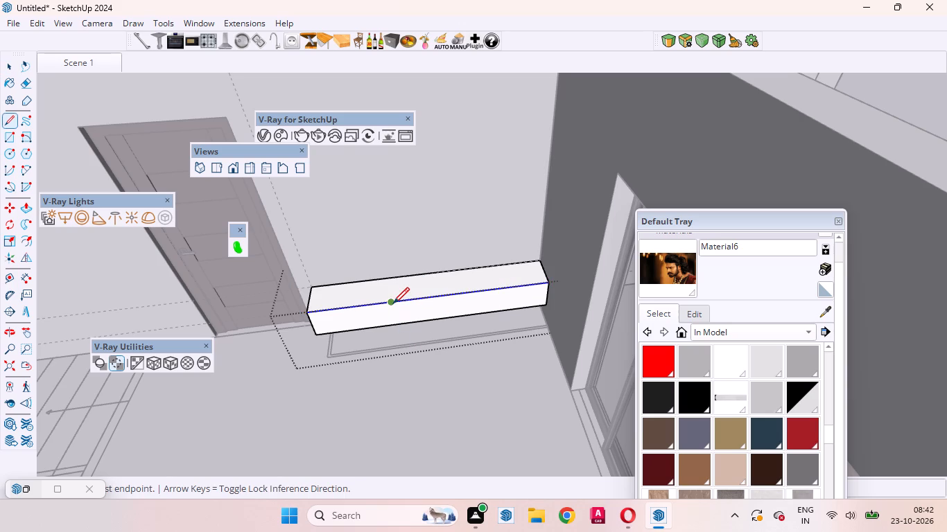
{"action": "left_click", "coordinate": [393, 303]}
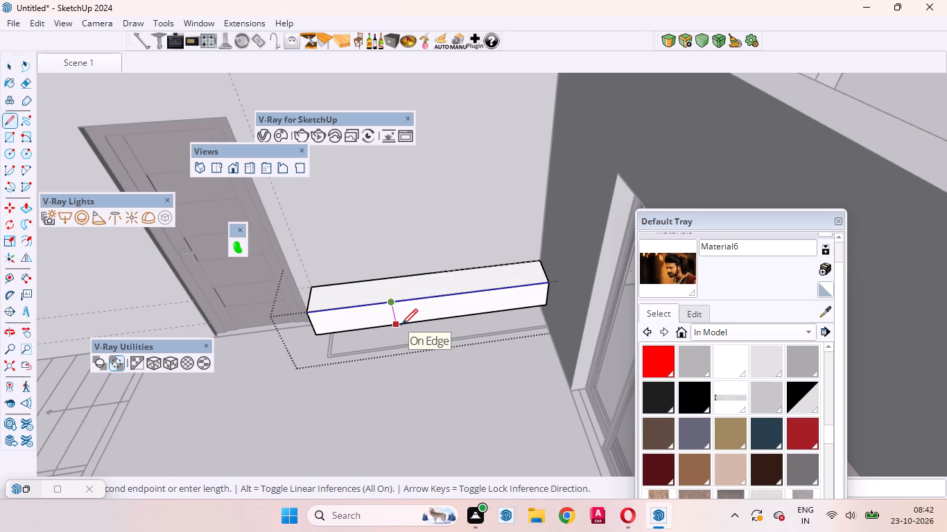
{"action": "key", "text": "Up"}
{"action": "left_click", "coordinate": [401, 325]}
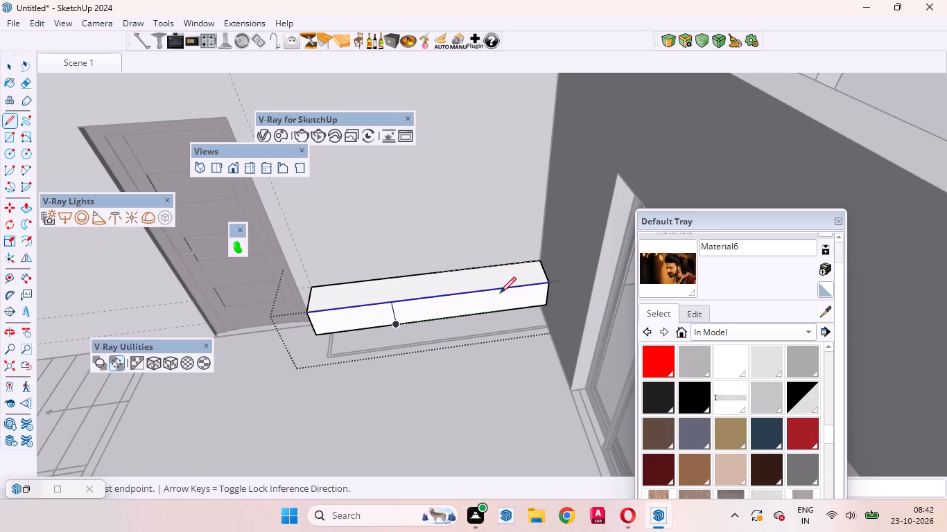
{"action": "left_click", "coordinate": [470, 295]}
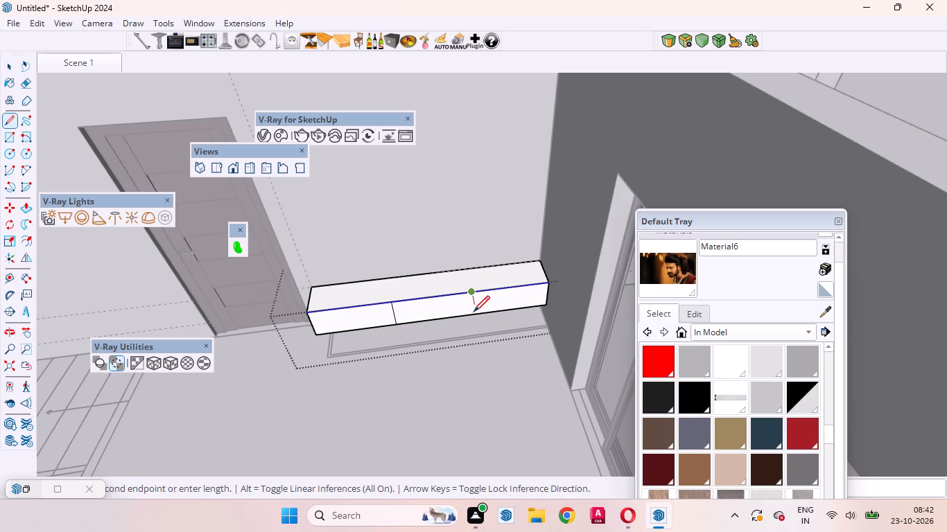
{"action": "left_click", "coordinate": [473, 316]}
{"action": "key", "text": "space"}
Copy both vertical dividing lines on the cabinet front 1.5 mm along it, away from the door.
{"action": "left_click", "coordinate": [499, 309]}
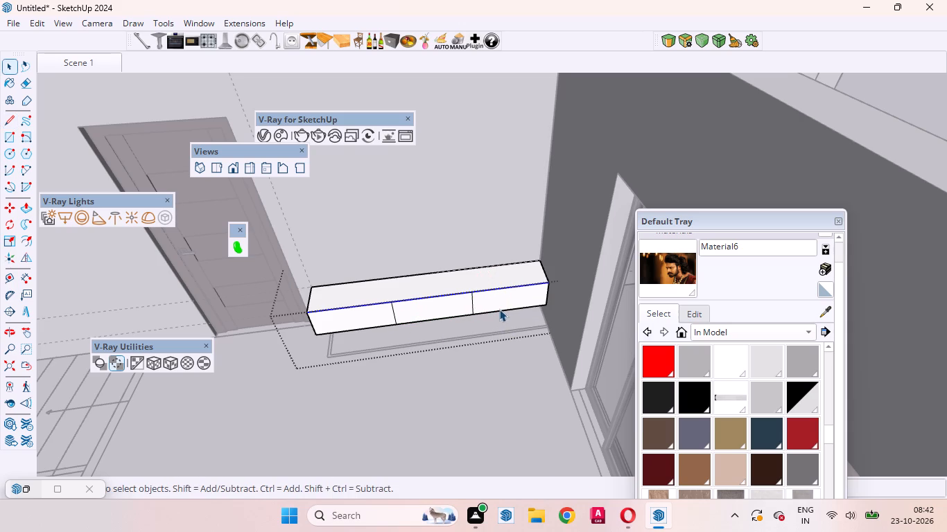
{"action": "scroll", "coordinate": [495, 286], "scroll_direction": "up", "scroll_amount": 9}
{"action": "left_click", "coordinate": [491, 314]}
{"action": "scroll", "coordinate": [456, 298], "scroll_direction": "up", "scroll_amount": 4}
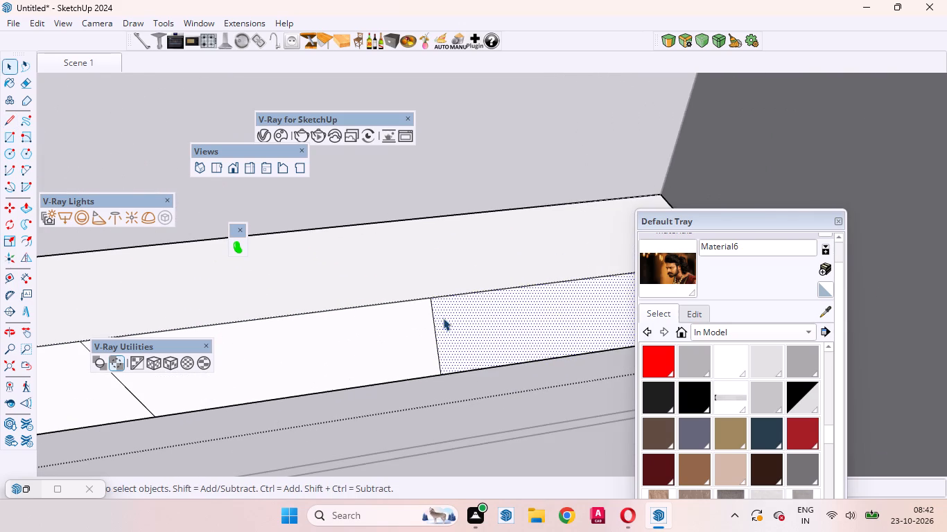
{"action": "left_click", "coordinate": [434, 323]}
{"action": "scroll", "coordinate": [526, 305], "scroll_direction": "down", "scroll_amount": 5, "text": "ctrl"}
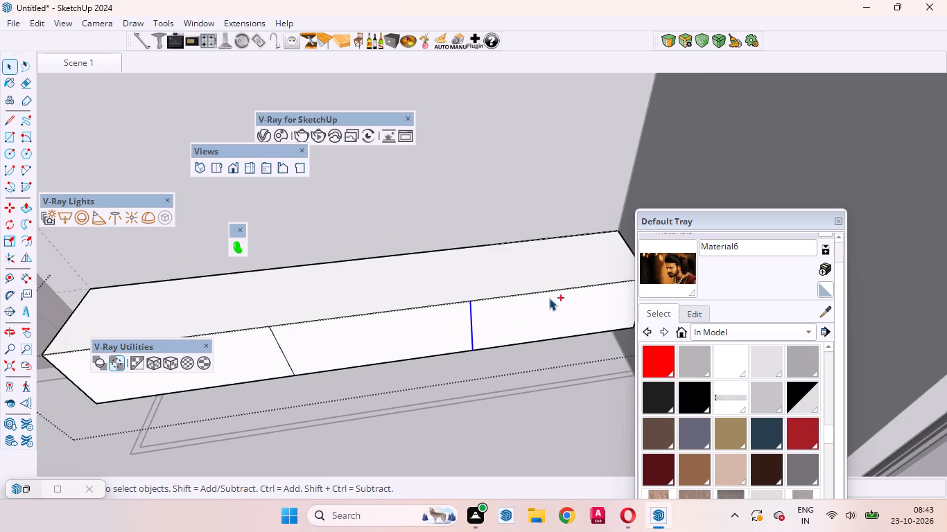
{"action": "left_click", "coordinate": [283, 352], "text": "ctrl"}
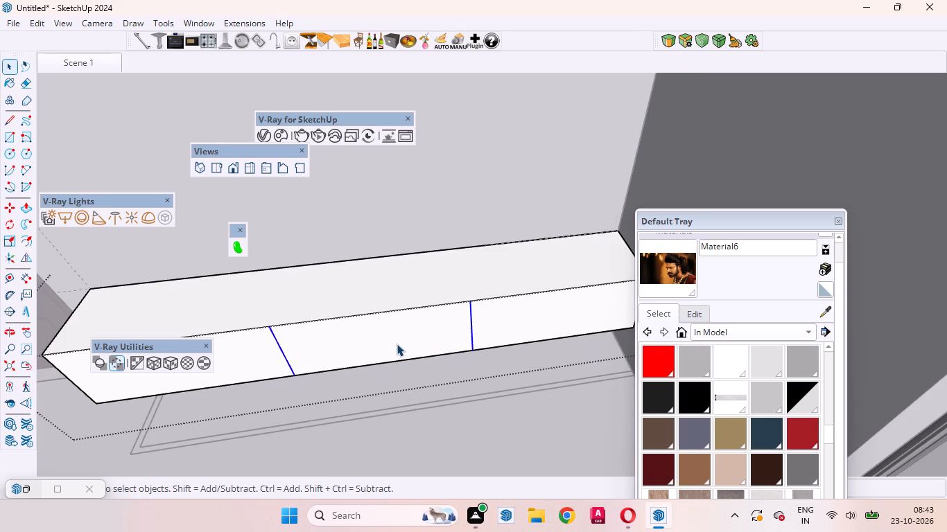
{"action": "key", "text": "m"}
{"action": "left_click", "coordinate": [397, 344]}
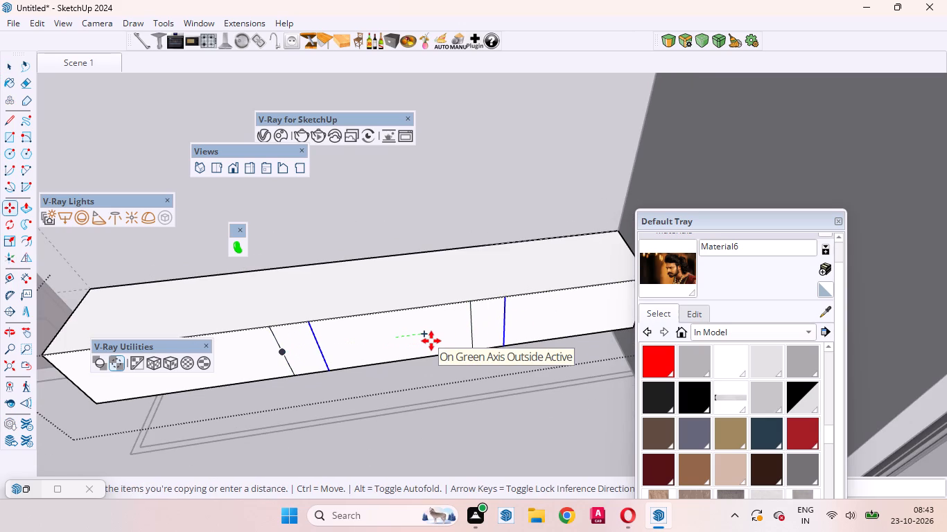
{"action": "key", "text": "1"}
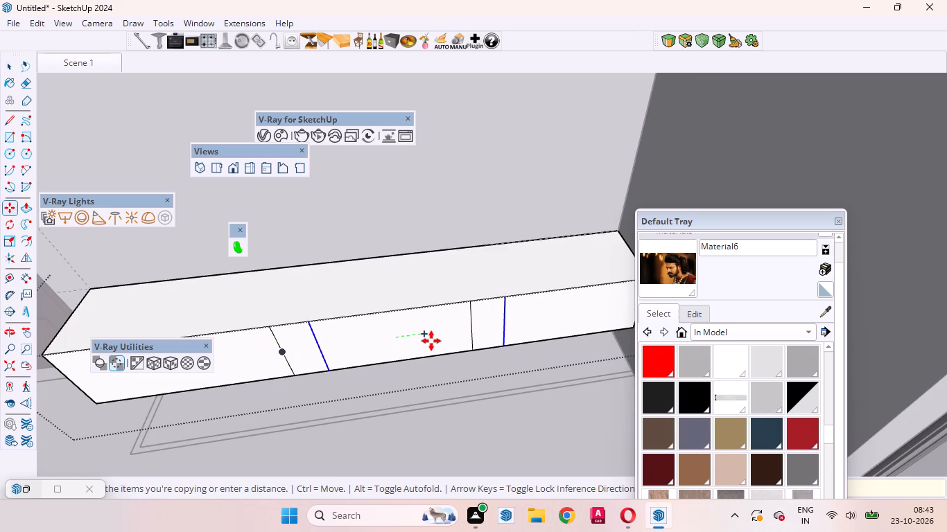
{"action": "type", "text": ".5mm"}
{"action": "key", "text": "Return"}
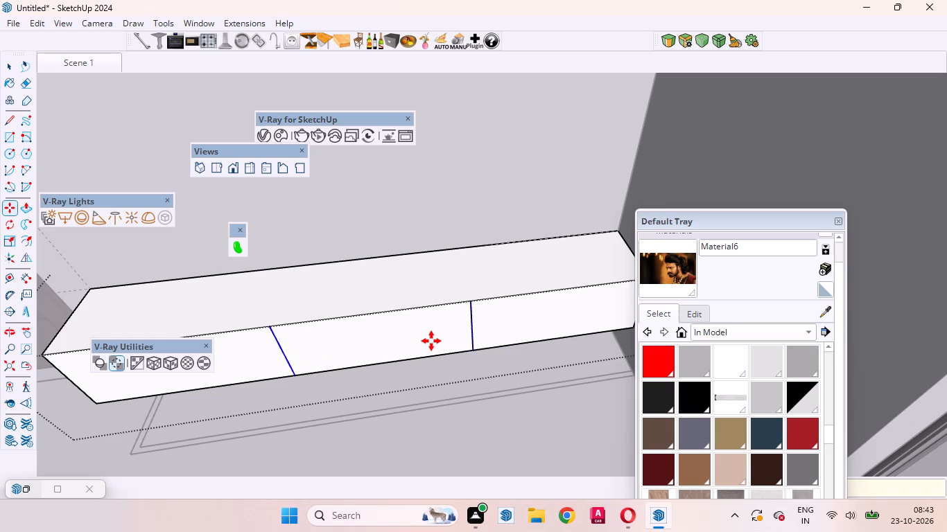
Copy the selected dividing lines on the cabinet front 3 mm along it, toward the door.
{"action": "key", "text": "m"}
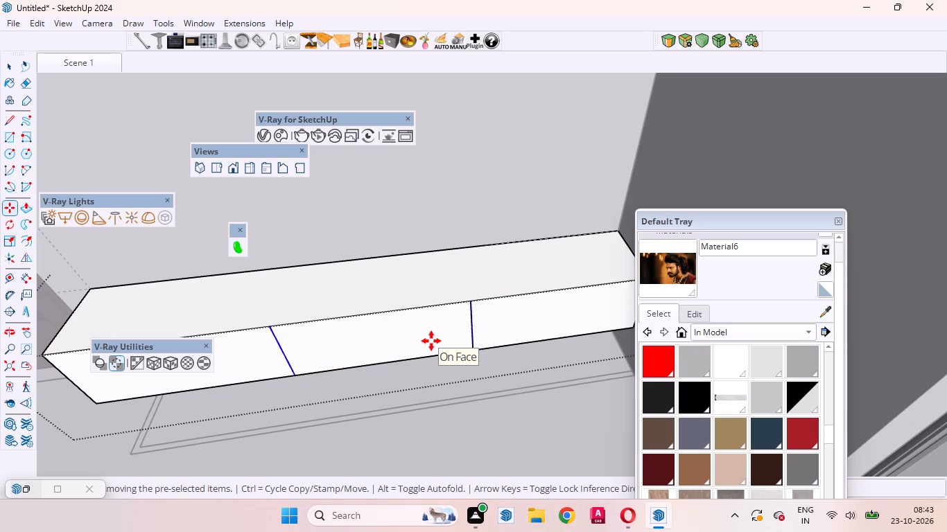
{"action": "left_click", "coordinate": [431, 341]}
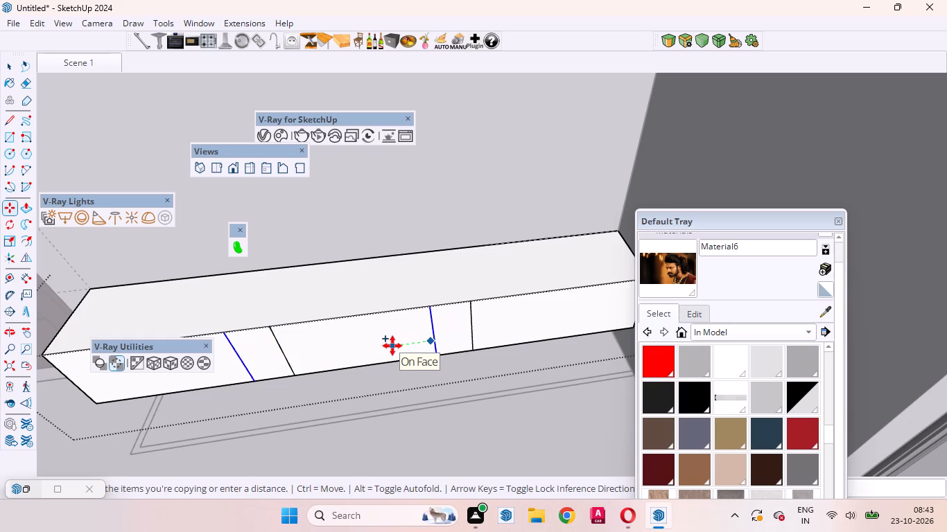
{"action": "type", "text": "3mm"}
{"action": "key", "text": "Return"}
{"action": "key", "text": "space"}
Delete the original centre line at both dividers, leaving only the two outer lines of each drawer gap.
{"action": "scroll", "coordinate": [464, 277], "scroll_direction": "up", "scroll_amount": 10}
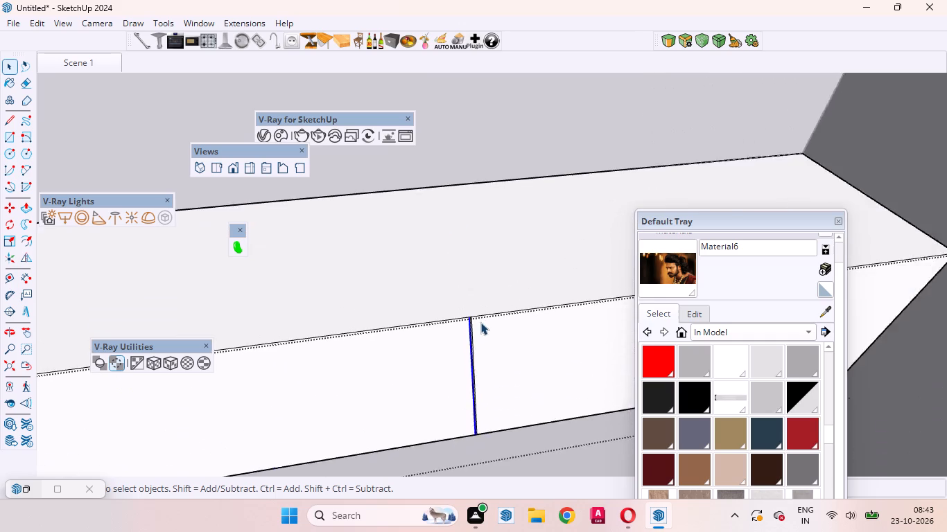
{"action": "scroll", "coordinate": [480, 322], "scroll_direction": "up", "scroll_amount": 17}
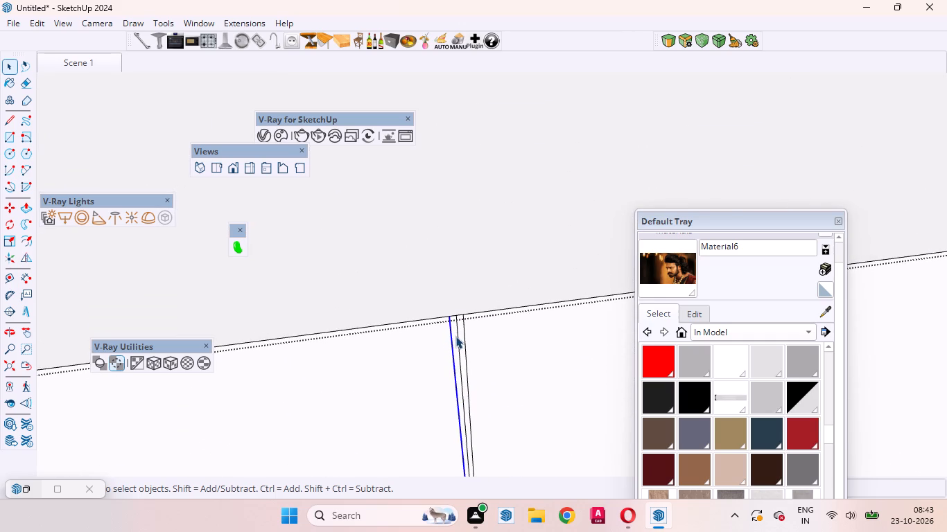
{"action": "left_click", "coordinate": [456, 336]}
{"action": "key", "text": "Delete"}
{"action": "scroll", "coordinate": [483, 323], "scroll_direction": "down", "scroll_amount": 4}
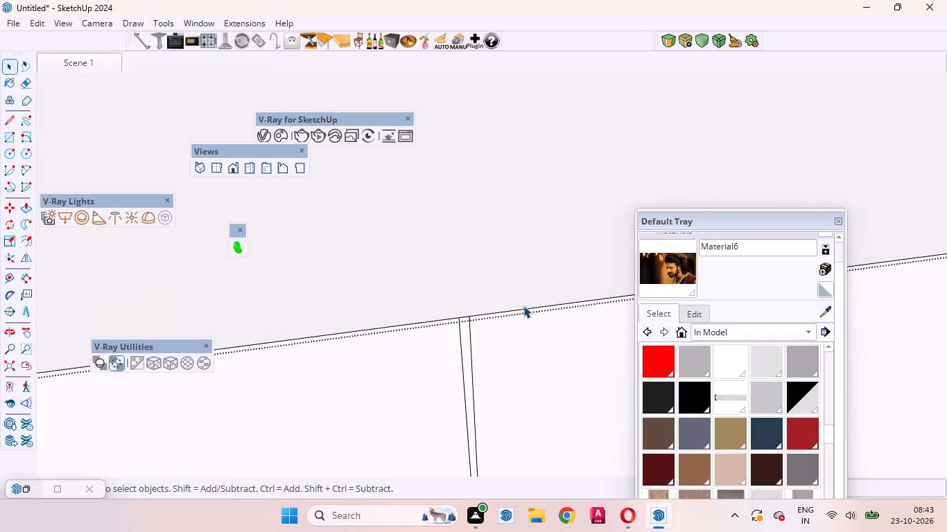
{"action": "scroll", "coordinate": [523, 305], "scroll_direction": "down", "scroll_amount": 20}
{"action": "scroll", "coordinate": [523, 305], "scroll_direction": "down", "scroll_amount": 6}
{"action": "scroll", "coordinate": [327, 326], "scroll_direction": "up", "scroll_amount": 3}
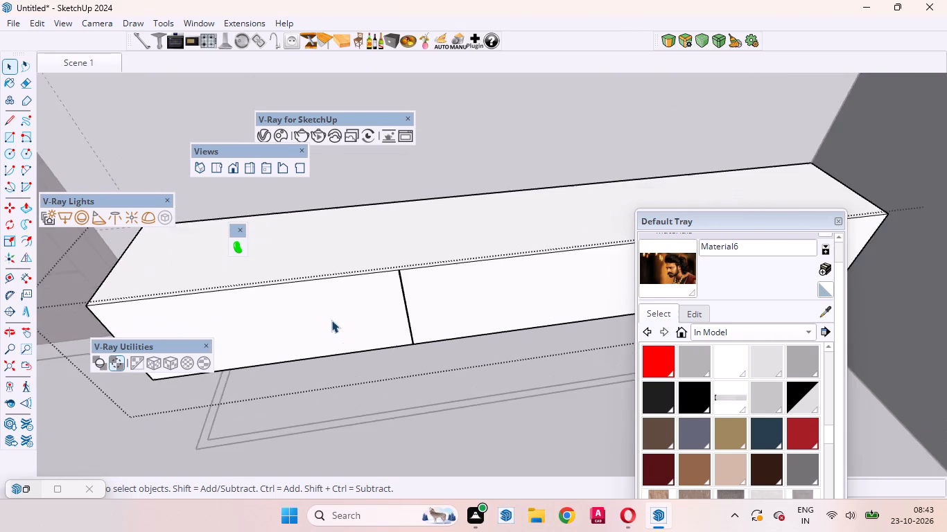
{"action": "scroll", "coordinate": [331, 320], "scroll_direction": "up", "scroll_amount": 4}
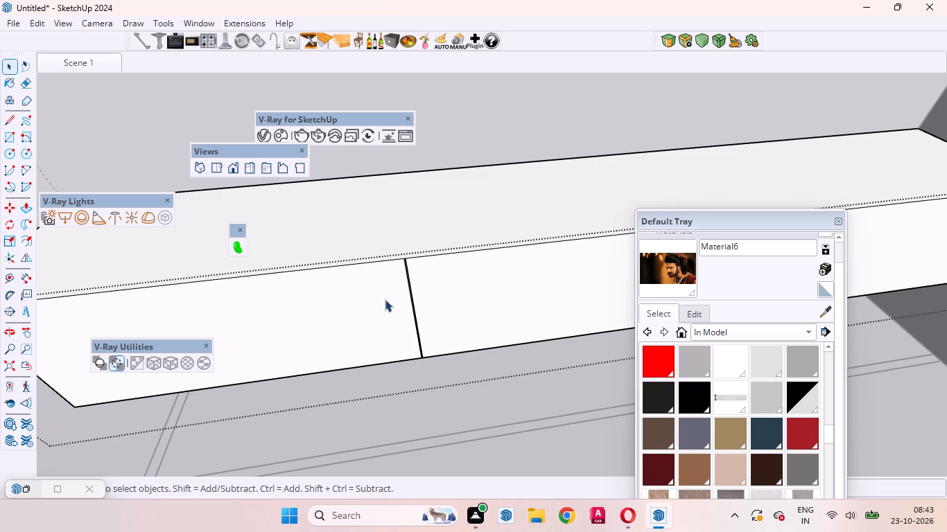
{"action": "scroll", "coordinate": [439, 291], "scroll_direction": "up", "scroll_amount": 7}
{"action": "scroll", "coordinate": [367, 253], "scroll_direction": "up", "scroll_amount": 5}
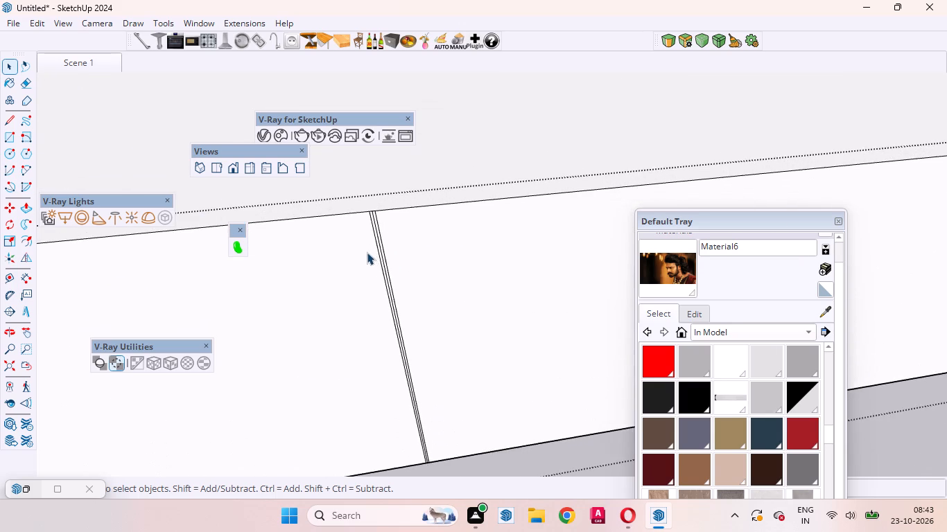
{"action": "scroll", "coordinate": [367, 252], "scroll_direction": "up", "scroll_amount": 11}
{"action": "left_click", "coordinate": [390, 224]}
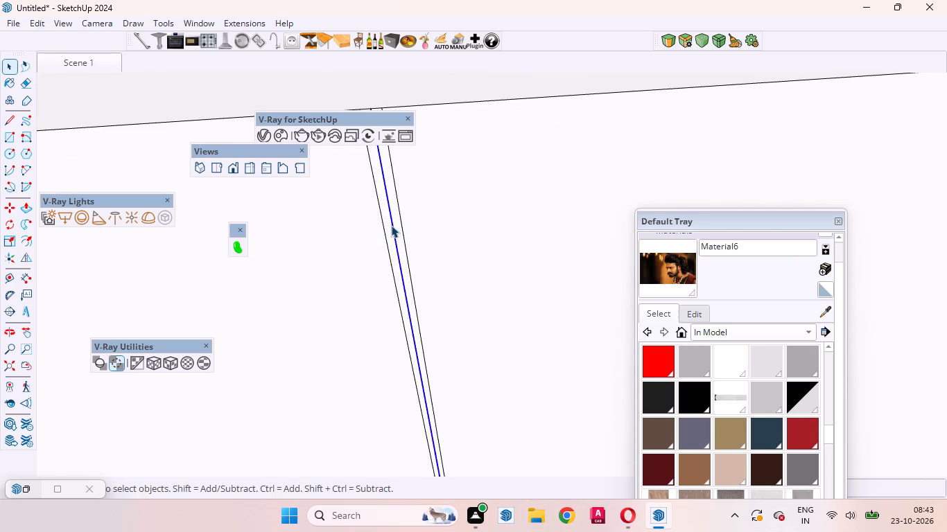
{"action": "key", "text": "Delete"}
Push both narrow gap strips between the drawer fronts 18 mm into the cabinet.
{"action": "scroll", "coordinate": [468, 261], "scroll_direction": "down", "scroll_amount": 10}
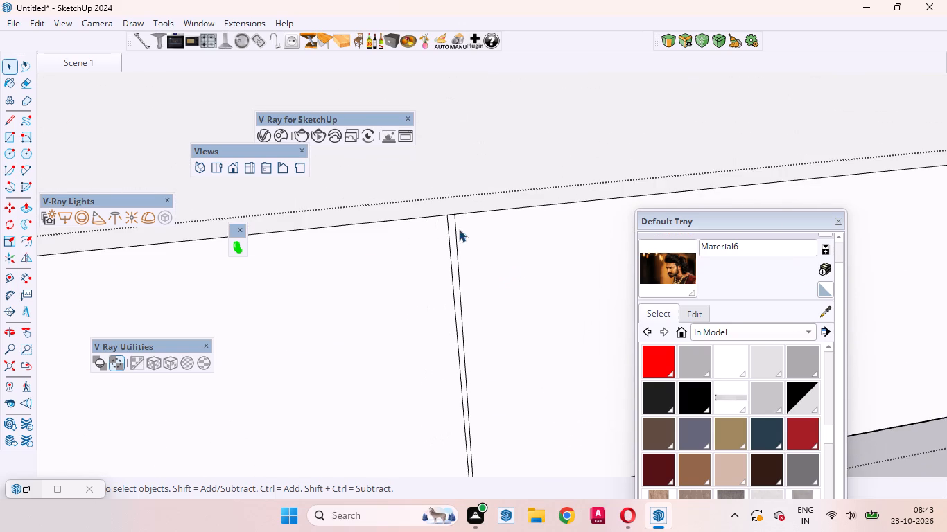
{"action": "scroll", "coordinate": [454, 227], "scroll_direction": "up", "scroll_amount": 8}
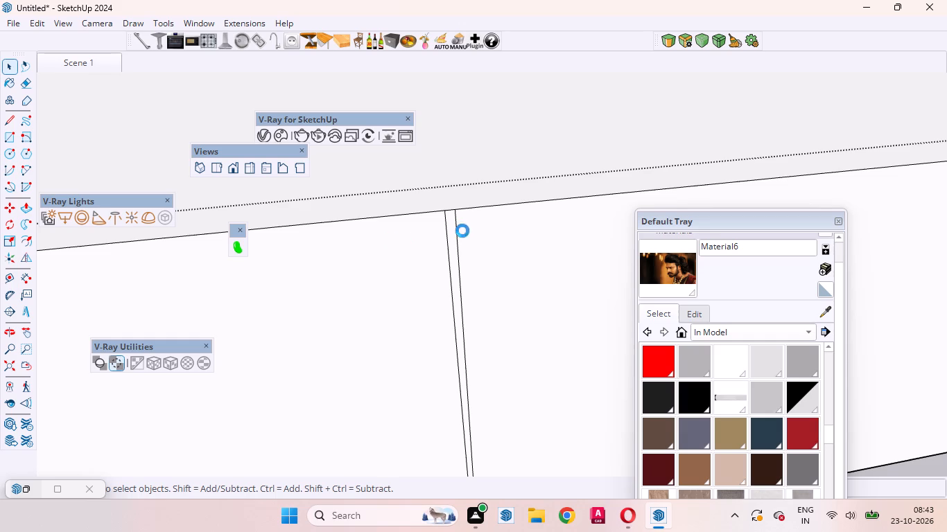
{"action": "scroll", "coordinate": [462, 228], "scroll_direction": "up", "scroll_amount": 7}
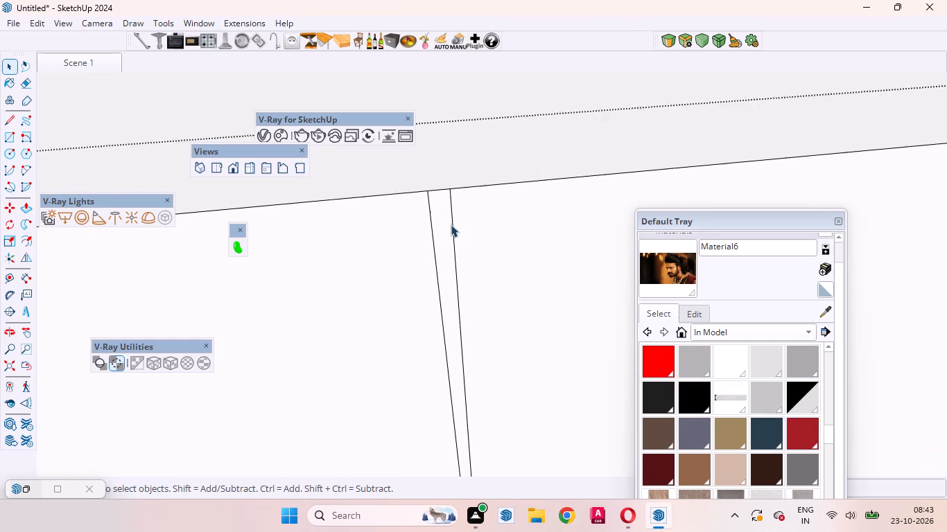
{"action": "scroll", "coordinate": [451, 224], "scroll_direction": "up", "scroll_amount": 2}
{"action": "left_click", "coordinate": [437, 216]}
{"action": "scroll", "coordinate": [490, 229], "scroll_direction": "down", "scroll_amount": 9}
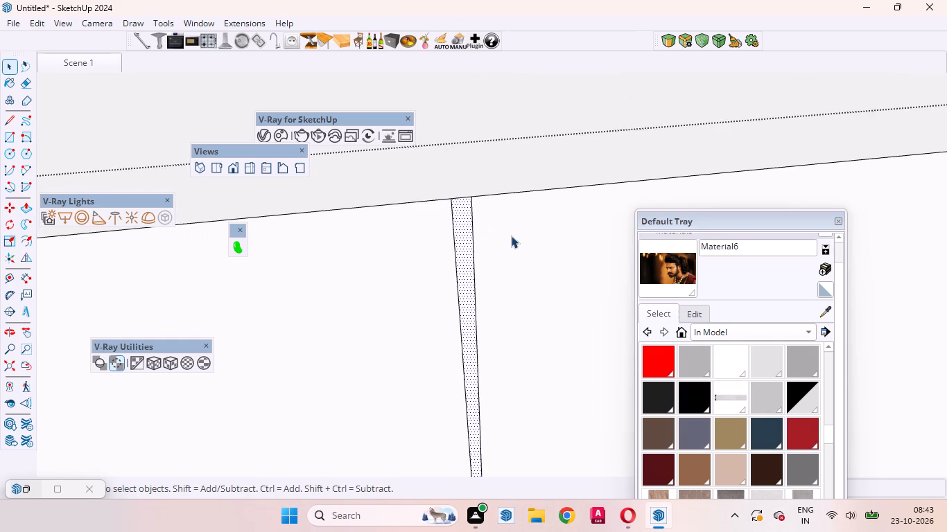
{"action": "key", "text": "p"}
{"action": "scroll", "coordinate": [455, 224], "scroll_direction": "up", "scroll_amount": 8}
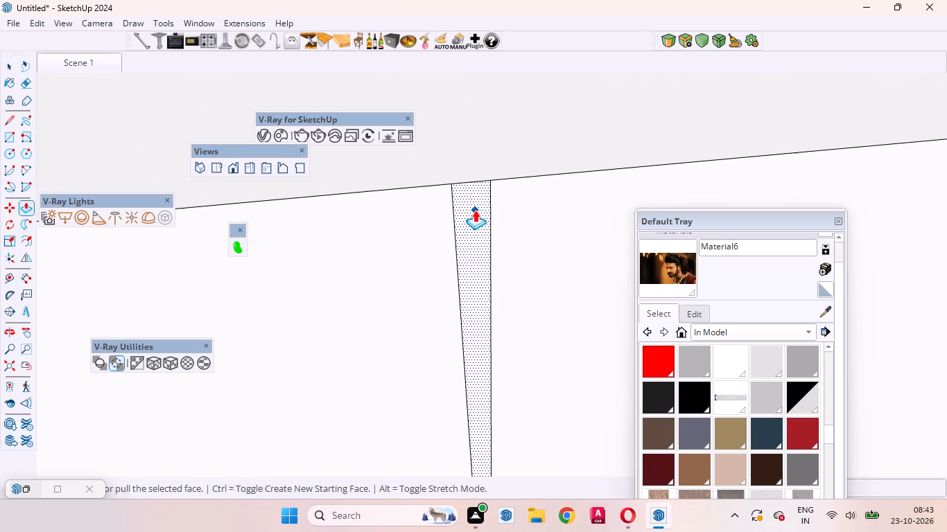
{"action": "left_click_drag", "start_coordinate": [473, 222], "coordinate": [467, 206]}
{"action": "type", "text": "18mm"}
{"action": "key", "text": "Return"}
{"action": "scroll", "coordinate": [407, 264], "scroll_direction": "down", "scroll_amount": 20}
{"action": "scroll", "coordinate": [407, 264], "scroll_direction": "down", "scroll_amount": 6}
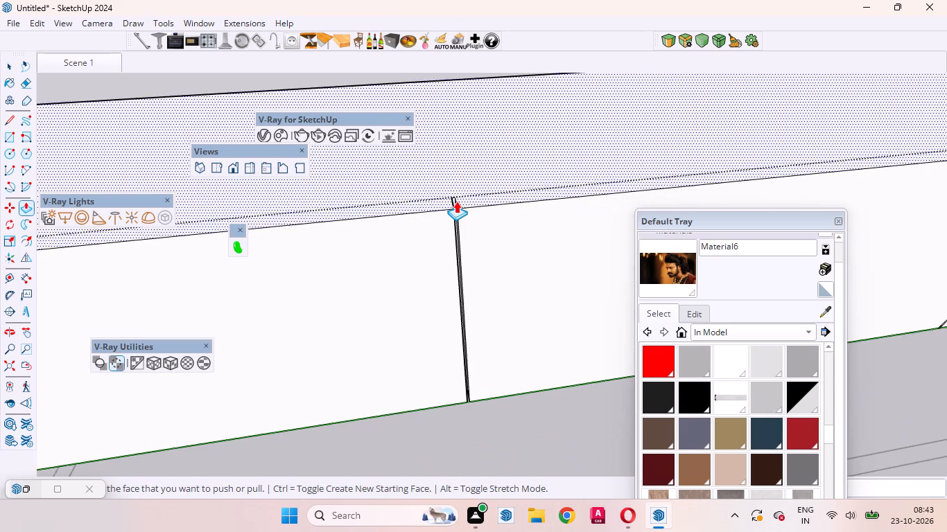
{"action": "scroll", "coordinate": [456, 201], "scroll_direction": "down", "scroll_amount": 18}
{"action": "scroll", "coordinate": [624, 211], "scroll_direction": "up", "scroll_amount": 8}
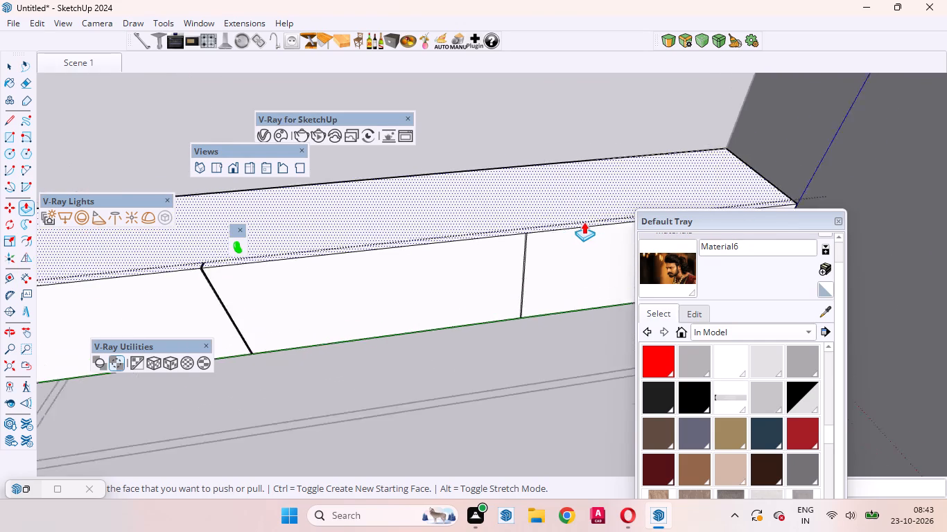
{"action": "scroll", "coordinate": [584, 222], "scroll_direction": "up", "scroll_amount": 20}
{"action": "scroll", "coordinate": [584, 222], "scroll_direction": "up", "scroll_amount": 6}
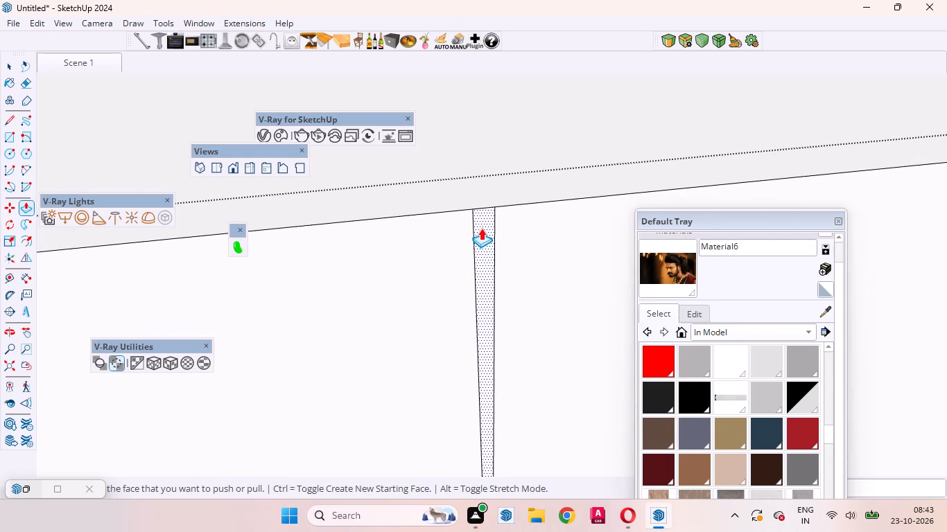
{"action": "double_click", "coordinate": [481, 228]}
Push/Pull all three drawer front faces by 18 mm with a new starting face, and leave the cabinet's editing context.
{"action": "scroll", "coordinate": [525, 222], "scroll_direction": "down", "scroll_amount": 20}
{"action": "scroll", "coordinate": [525, 222], "scroll_direction": "down", "scroll_amount": 2}
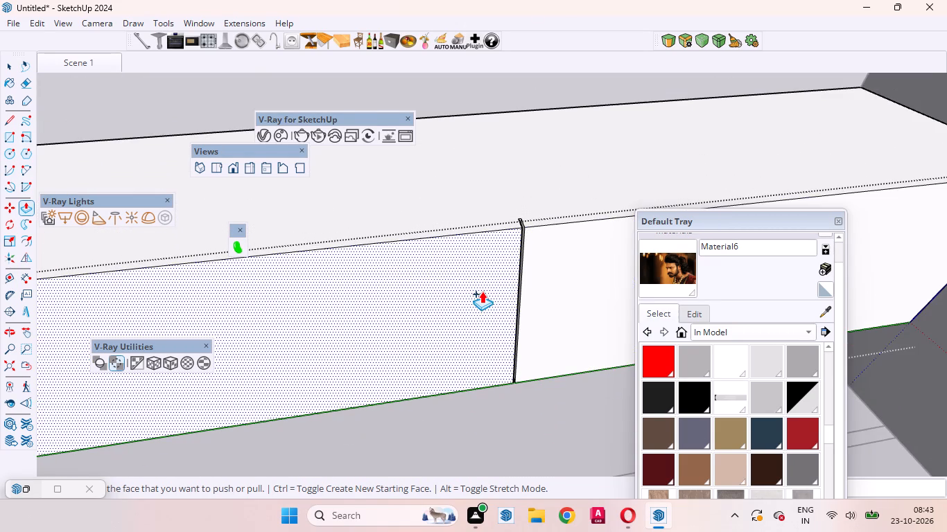
{"action": "left_click", "coordinate": [481, 292]}
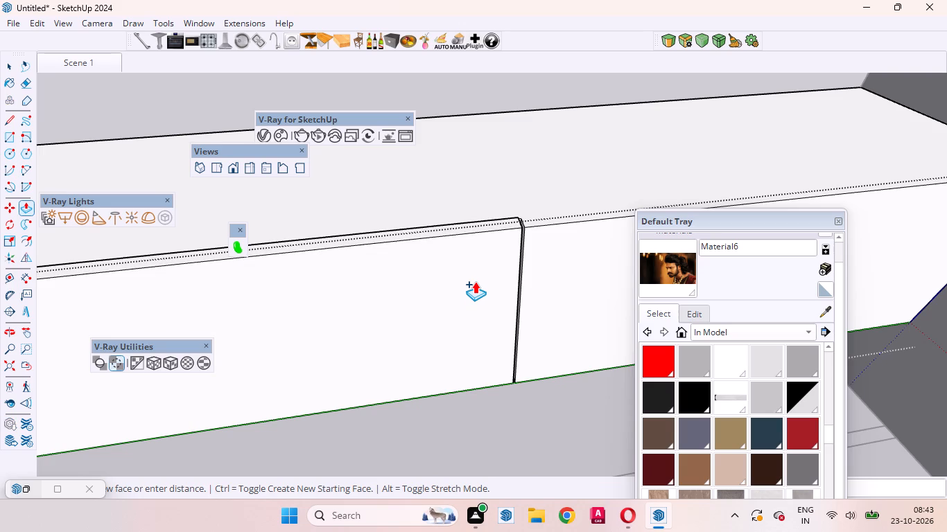
{"action": "type", "text": "18mm"}
{"action": "key", "text": "Return"}
{"action": "scroll", "coordinate": [417, 303], "scroll_direction": "down", "scroll_amount": 11}
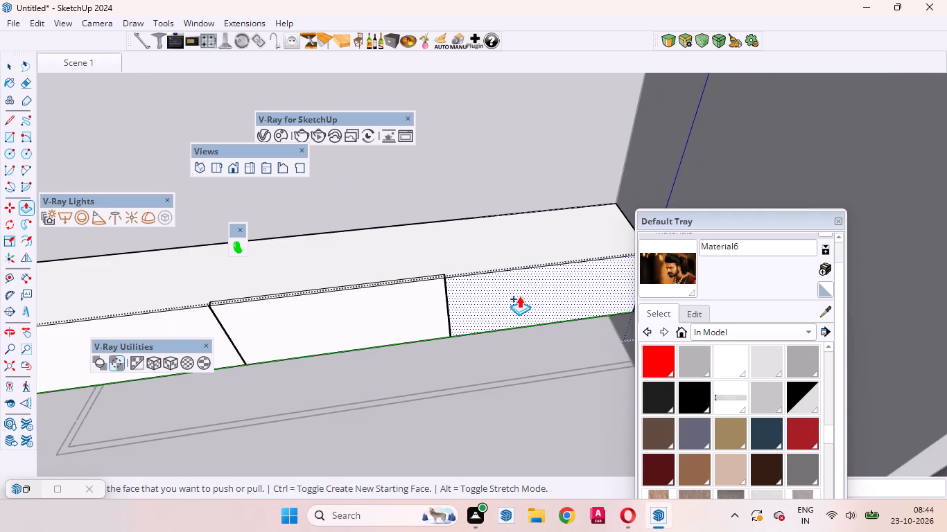
{"action": "double_click", "coordinate": [519, 296]}
{"action": "scroll", "coordinate": [564, 262], "scroll_direction": "down", "scroll_amount": 10}
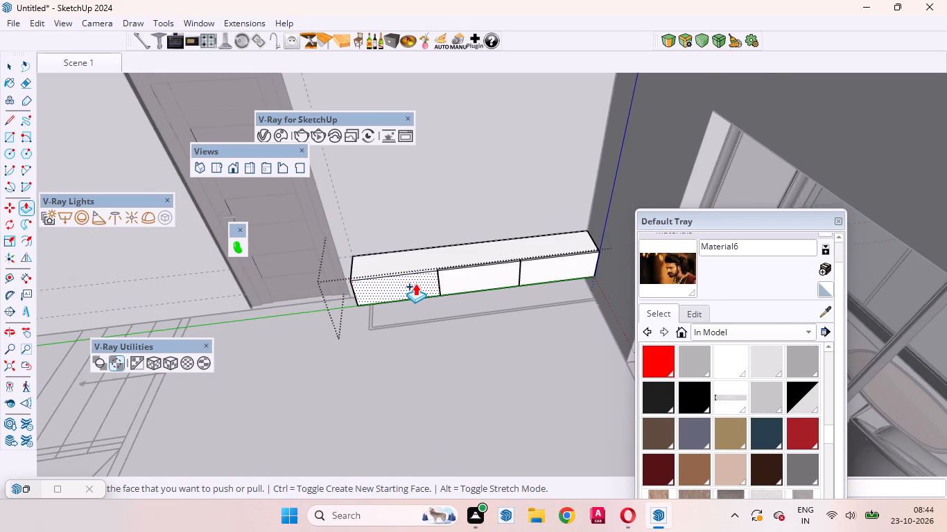
{"action": "double_click", "coordinate": [415, 283]}
{"action": "key", "text": "space"}
{"action": "scroll", "coordinate": [415, 289], "scroll_direction": "down", "scroll_amount": 12}
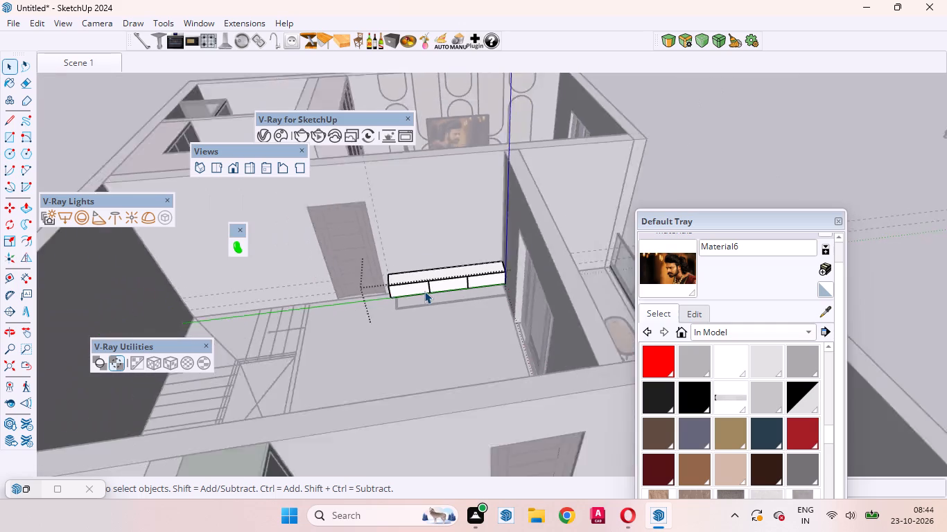
{"action": "scroll", "coordinate": [424, 291], "scroll_direction": "down", "scroll_amount": 12}
{"action": "left_click", "coordinate": [532, 222]}
Delete the guide line running through the middle room and the two guide lines crossing the house.
{"action": "scroll", "coordinate": [420, 238], "scroll_direction": "up", "scroll_amount": 10}
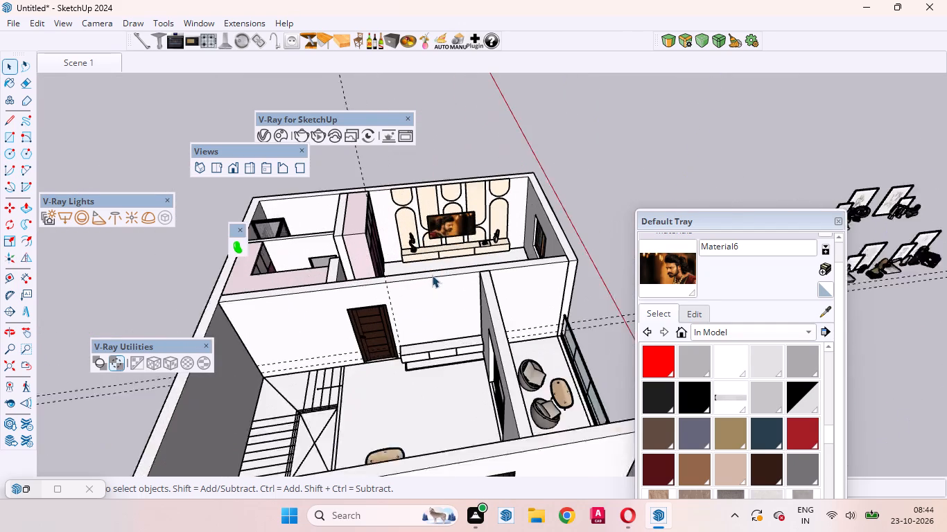
{"action": "scroll", "coordinate": [426, 289], "scroll_direction": "down", "scroll_amount": 5}
{"action": "left_click", "coordinate": [379, 181]}
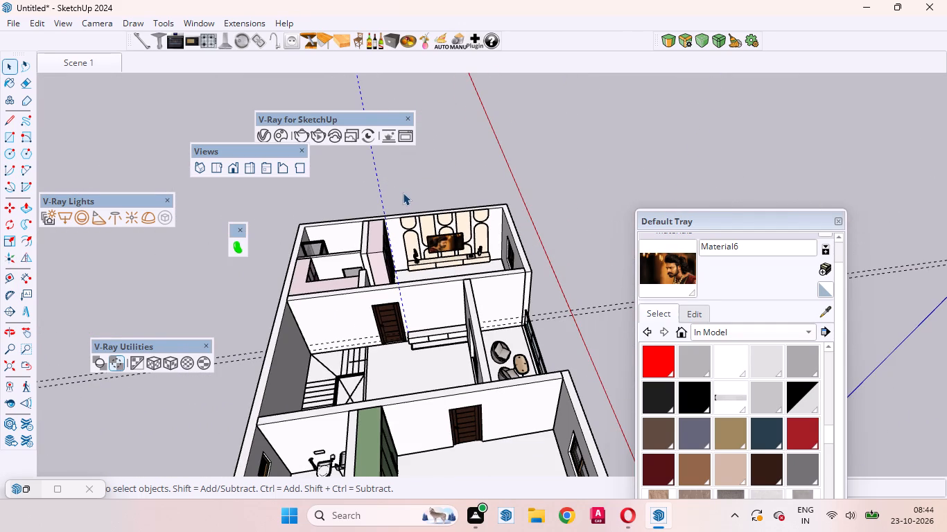
{"action": "key", "text": "Delete"}
{"action": "left_click_drag", "start_coordinate": [605, 335], "coordinate": [563, 274]}
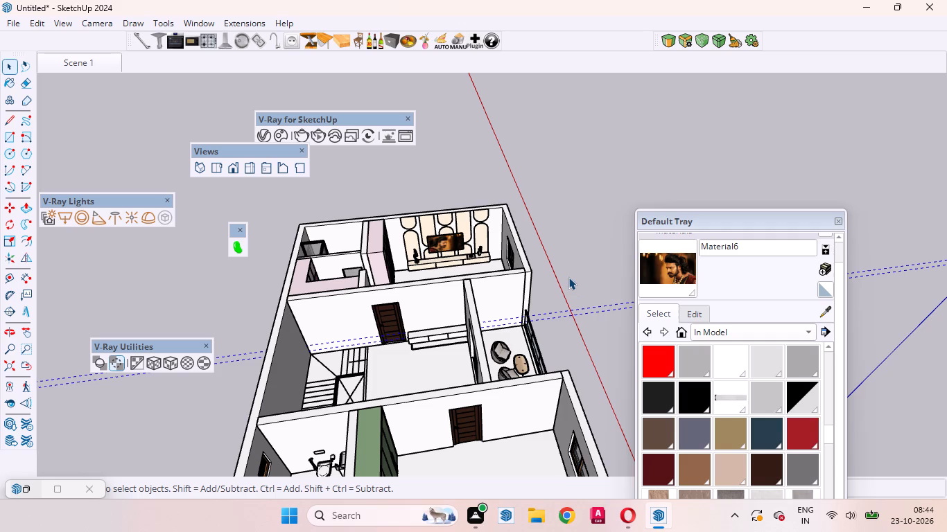
{"action": "key", "text": "Delete"}
Open the floor plan linework for editing and delete the drawn furniture outline on the floor below the cabinet.
{"action": "scroll", "coordinate": [431, 332], "scroll_direction": "up", "scroll_amount": 14}
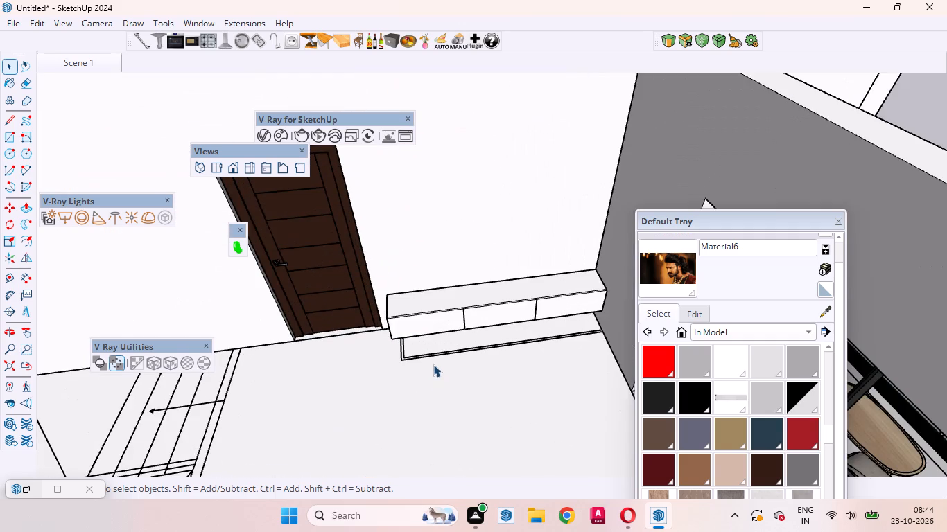
{"action": "left_click", "coordinate": [431, 355]}
{"action": "double_click", "coordinate": [430, 355]}
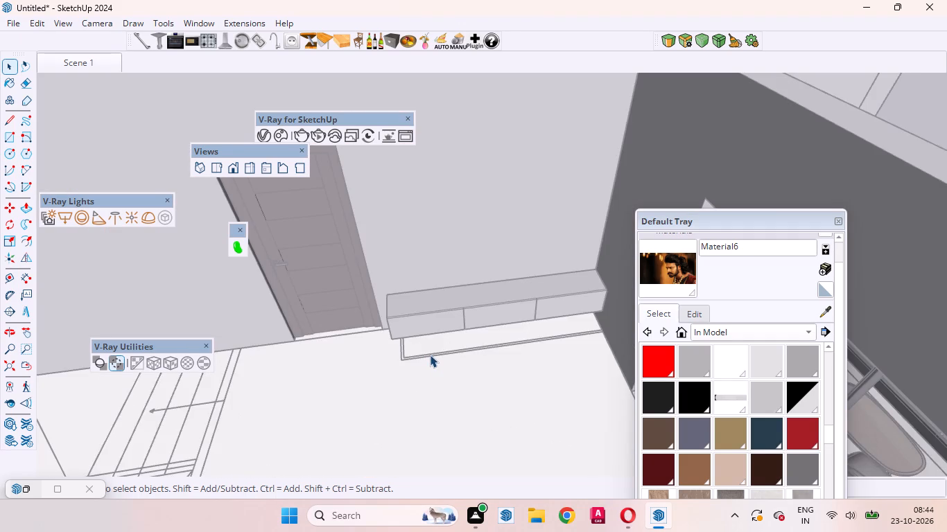
{"action": "triple_click", "coordinate": [430, 355]}
{"action": "key", "text": "Delete"}
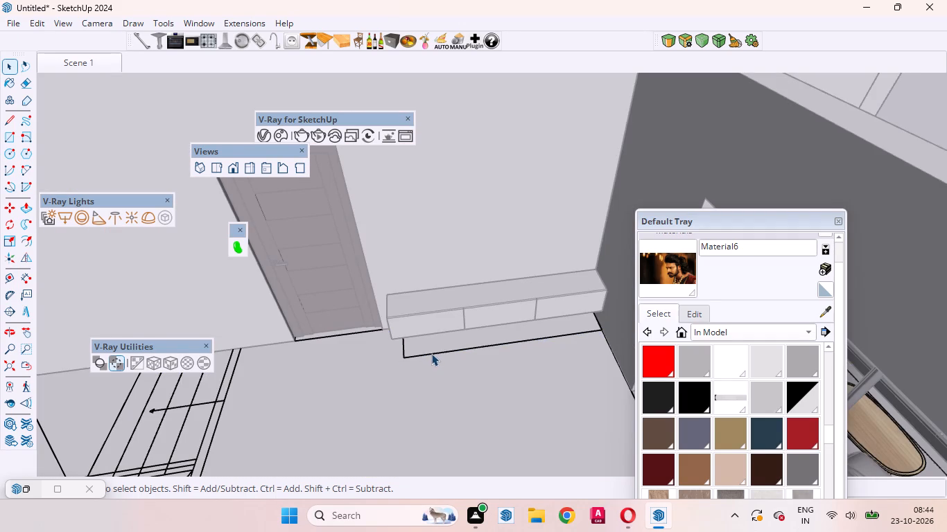
{"action": "left_click", "coordinate": [440, 352]}
{"action": "key", "text": "Delete"}
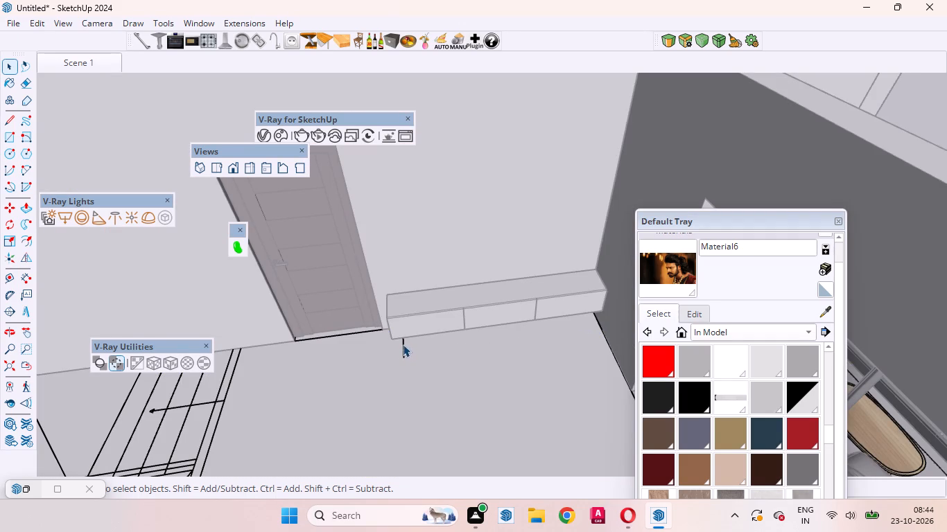
{"action": "left_click", "coordinate": [403, 344]}
{"action": "key", "text": "Delete"}
Delete the plan lines under the door and along the side wall's base near the cabinet, and leave the plan group.
{"action": "left_click", "coordinate": [354, 331]}
{"action": "key", "text": "Delete"}
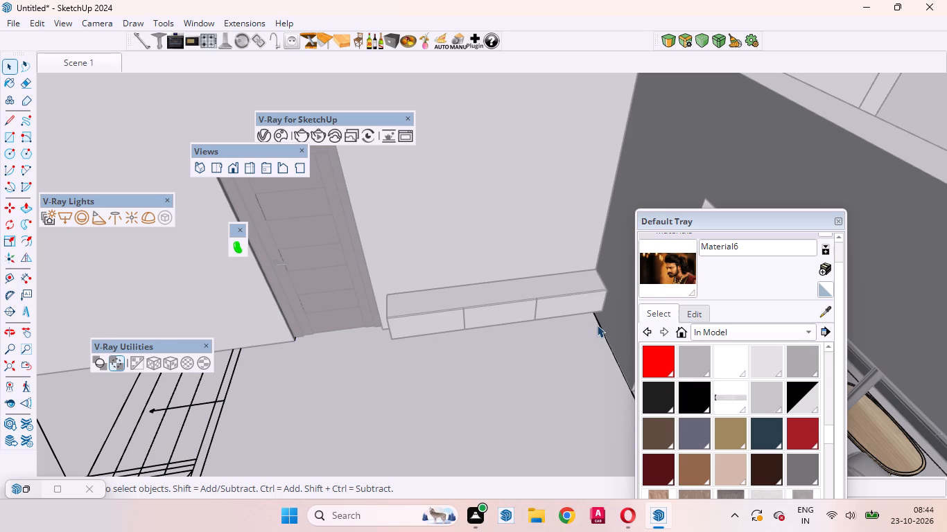
{"action": "left_click", "coordinate": [598, 324]}
{"action": "key", "text": "Delete"}
{"action": "scroll", "coordinate": [421, 346], "scroll_direction": "down", "scroll_amount": 12}
{"action": "scroll", "coordinate": [512, 305], "scroll_direction": "down", "scroll_amount": 4}
{"action": "left_click", "coordinate": [606, 163]}
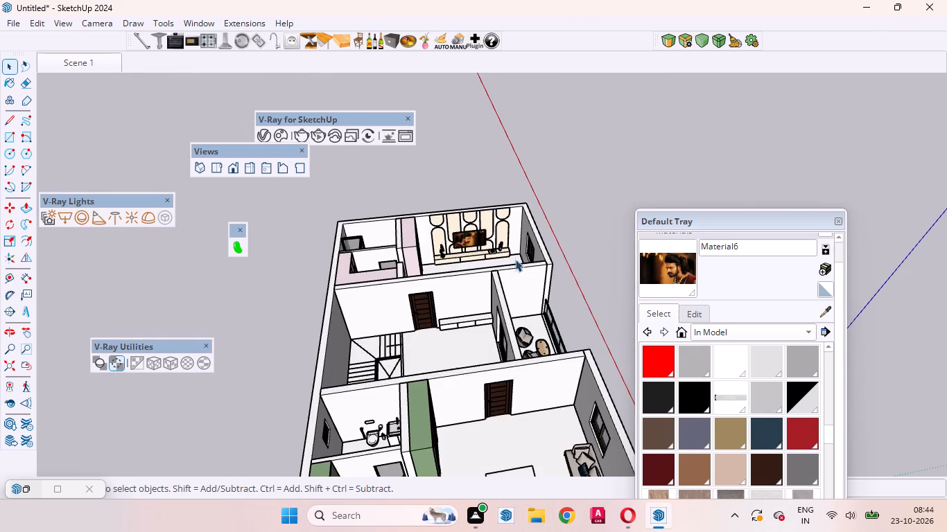
Examine the low cabinet's top and three drawer fronts up close beside the middle room's door.
{"action": "scroll", "coordinate": [427, 326], "scroll_direction": "up", "scroll_amount": 10}
{"action": "middle_click_drag", "start_coordinate": [451, 323], "coordinate": [478, 369]}
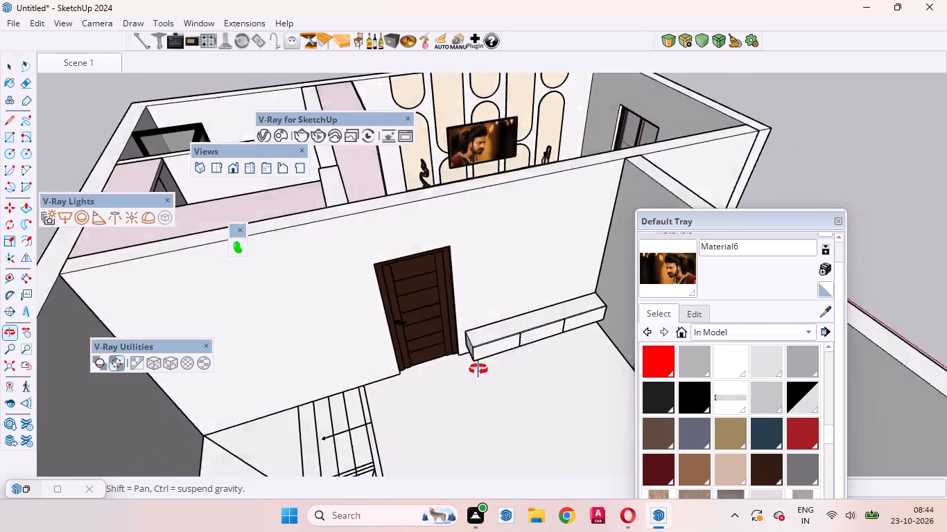
{"action": "middle_click_drag", "start_coordinate": [478, 369], "coordinate": [404, 403]}
{"action": "scroll", "coordinate": [401, 384], "scroll_direction": "up", "scroll_amount": 1}
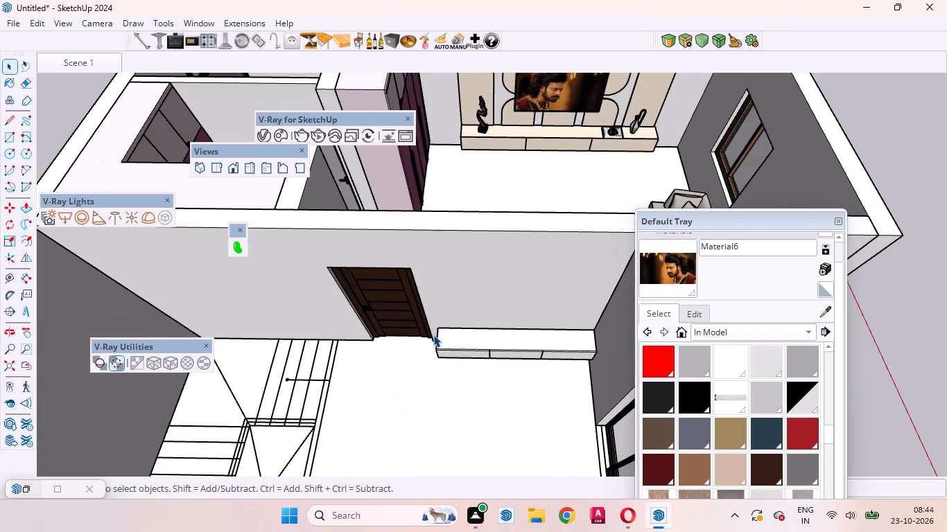
{"action": "scroll", "coordinate": [478, 402], "scroll_direction": "up", "scroll_amount": 4}
{"action": "scroll", "coordinate": [501, 314], "scroll_direction": "up", "scroll_amount": 13}
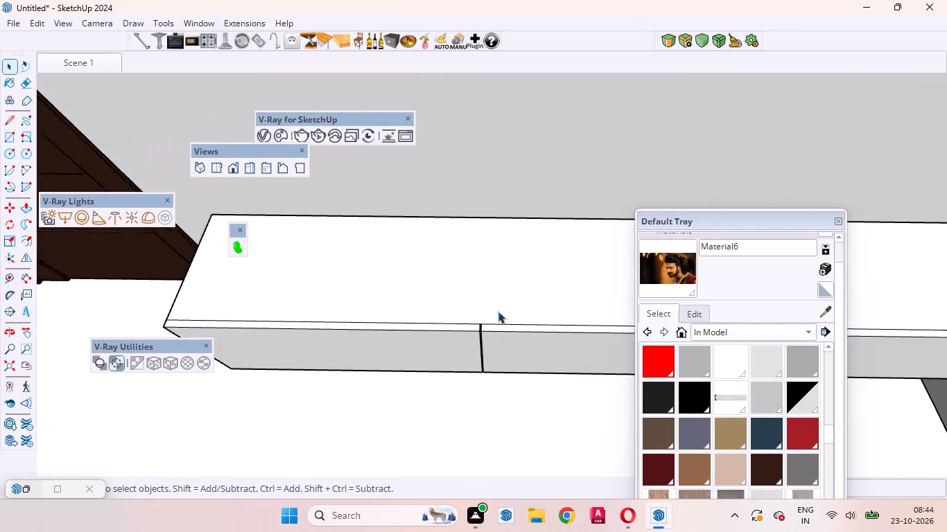
{"action": "scroll", "coordinate": [498, 311], "scroll_direction": "up", "scroll_amount": 9}
{"action": "middle_click_drag", "start_coordinate": [438, 375], "coordinate": [456, 312]}
{"action": "scroll", "coordinate": [429, 314], "scroll_direction": "up", "scroll_amount": 1}
{"action": "scroll", "coordinate": [407, 316], "scroll_direction": "down", "scroll_amount": 7}
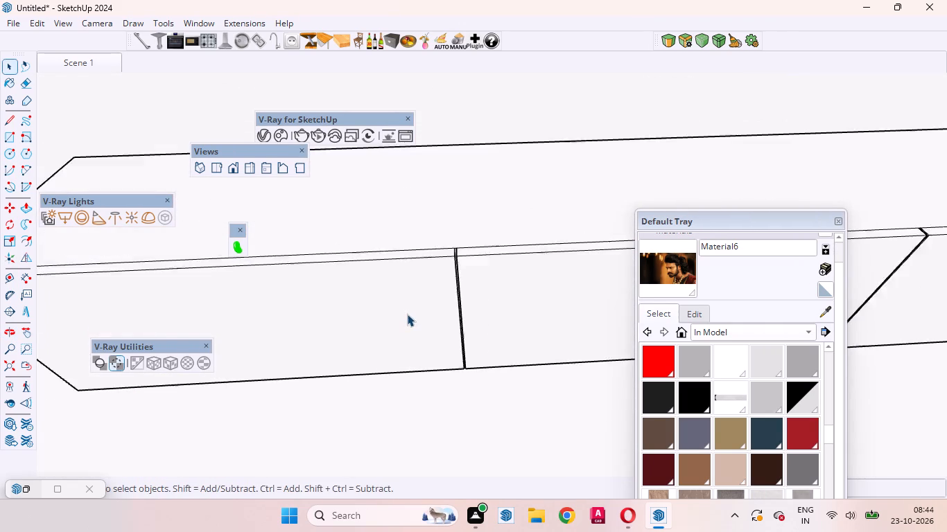
Open the floor plan linework, delete the leftover plan lines along the floor beneath the cabinet's front, and leave the plan group.
{"action": "scroll", "coordinate": [407, 314], "scroll_direction": "down", "scroll_amount": 16}
{"action": "middle_click_drag", "start_coordinate": [410, 345], "coordinate": [532, 266]}
{"action": "scroll", "coordinate": [499, 278], "scroll_direction": "up", "scroll_amount": 10}
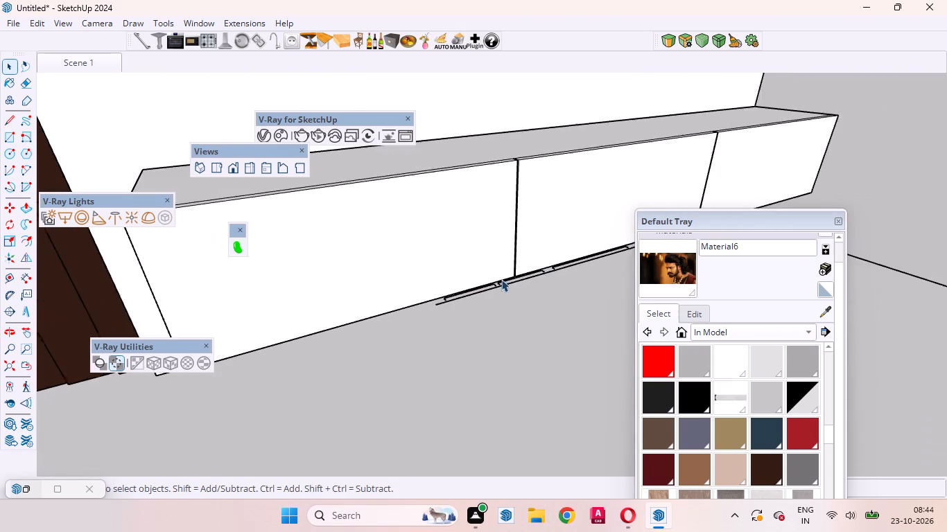
{"action": "scroll", "coordinate": [501, 279], "scroll_direction": "up", "scroll_amount": 5}
{"action": "left_click", "coordinate": [499, 281]}
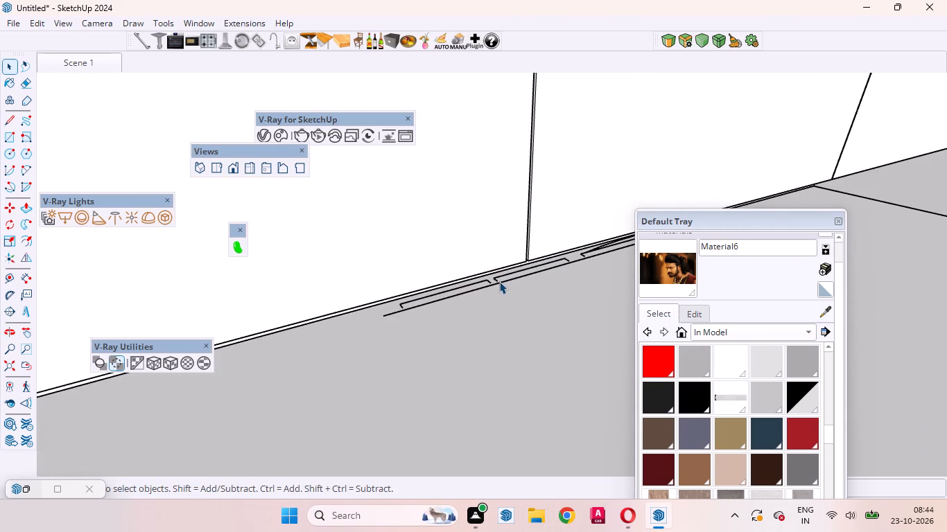
{"action": "left_click", "coordinate": [501, 285]}
{"action": "triple_click", "coordinate": [500, 282]}
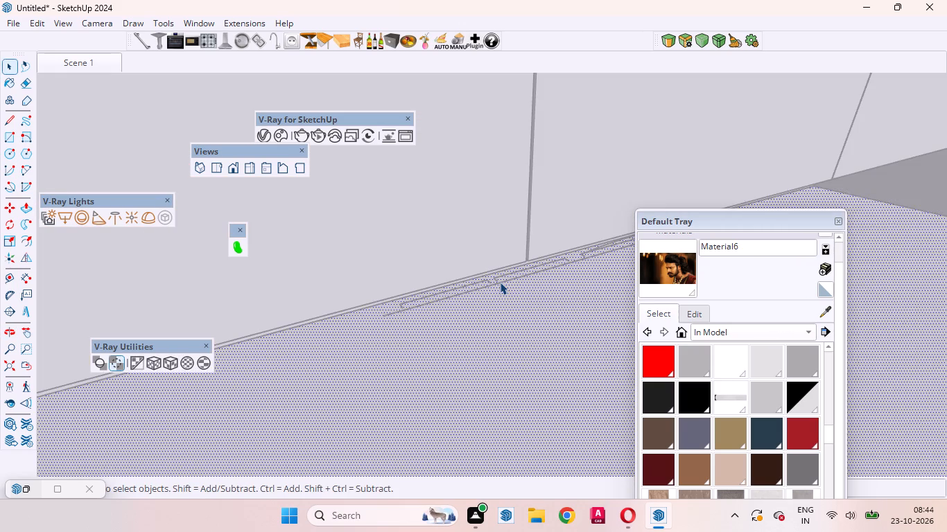
{"action": "left_click", "coordinate": [500, 282]}
{"action": "left_click", "coordinate": [500, 282]}
{"action": "key", "text": "Delete"}
{"action": "scroll", "coordinate": [452, 317], "scroll_direction": "down", "scroll_amount": 8}
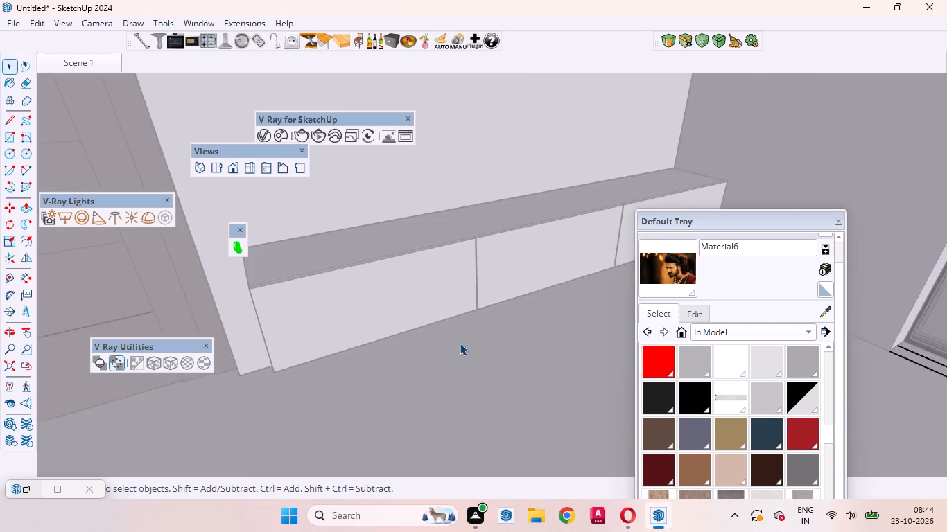
{"action": "scroll", "coordinate": [460, 343], "scroll_direction": "down", "scroll_amount": 8}
{"action": "middle_click_drag", "start_coordinate": [495, 366], "coordinate": [373, 413]}
{"action": "scroll", "coordinate": [398, 392], "scroll_direction": "up", "scroll_amount": 1}
{"action": "scroll", "coordinate": [455, 396], "scroll_direction": "down", "scroll_amount": 17}
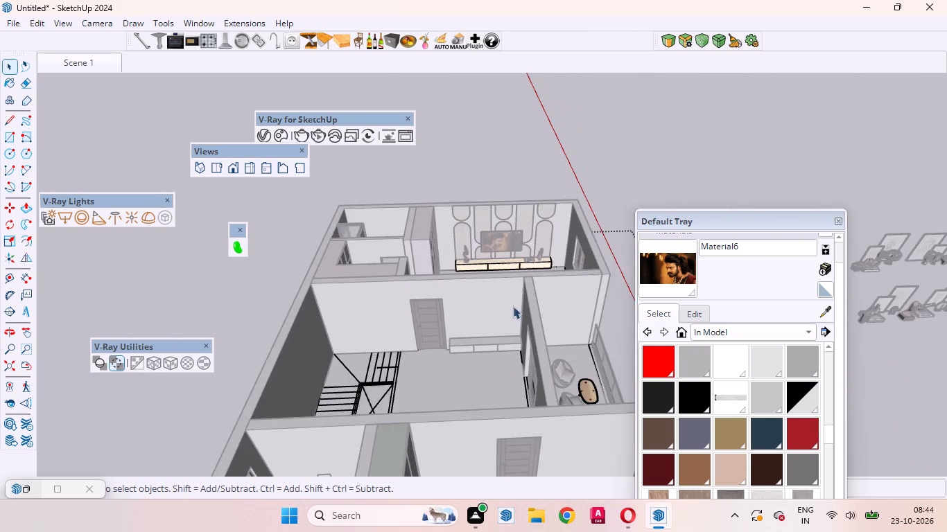
{"action": "left_click", "coordinate": [670, 154]}
Place a horizontal guide 3' above the floor on the cabinet wall, measured from the wall's base edge beside the door.
{"action": "scroll", "coordinate": [442, 315], "scroll_direction": "up", "scroll_amount": 11}
{"action": "middle_click_drag", "start_coordinate": [448, 384], "coordinate": [520, 319]}
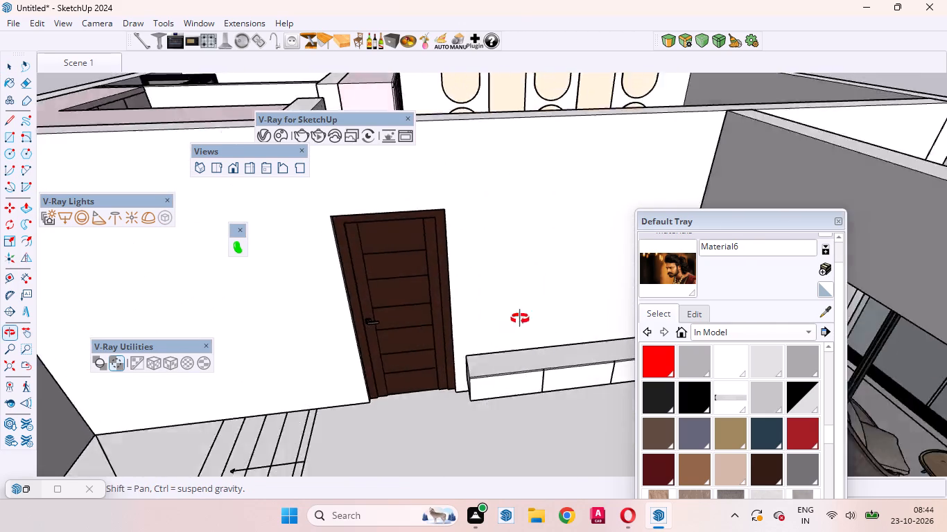
{"action": "middle_click_drag", "start_coordinate": [520, 319], "coordinate": [514, 299]}
{"action": "key", "text": "t"}
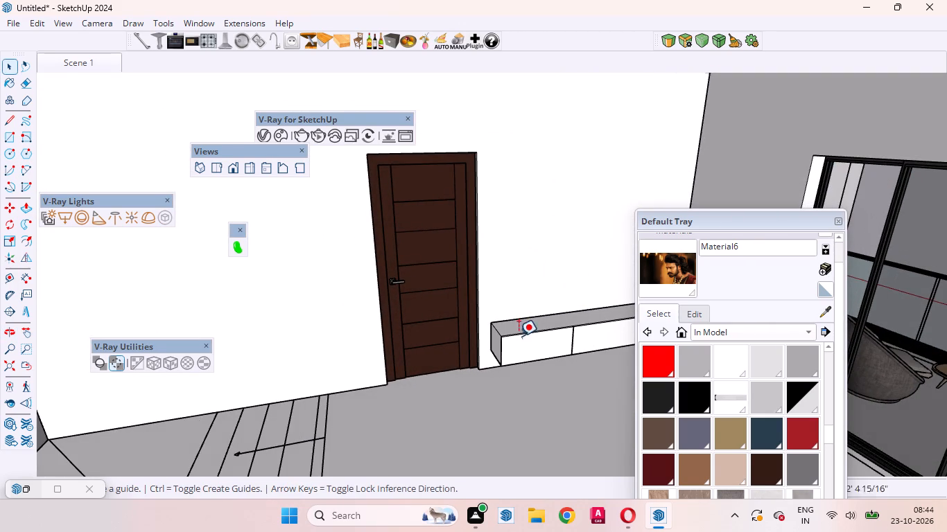
{"action": "scroll", "coordinate": [489, 373], "scroll_direction": "up", "scroll_amount": 4}
{"action": "left_click", "coordinate": [486, 367]}
{"action": "scroll", "coordinate": [451, 301], "scroll_direction": "down", "scroll_amount": 2}
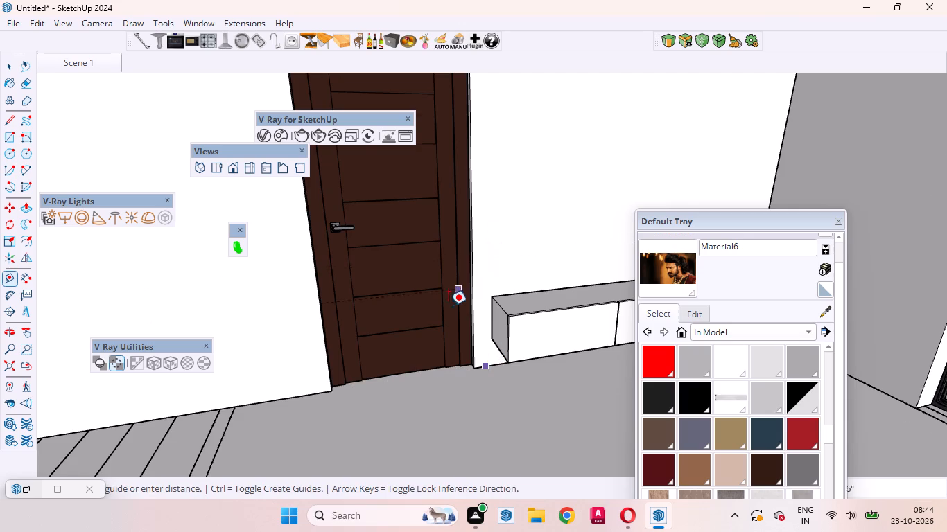
{"action": "scroll", "coordinate": [449, 306], "scroll_direction": "down", "scroll_amount": 9}
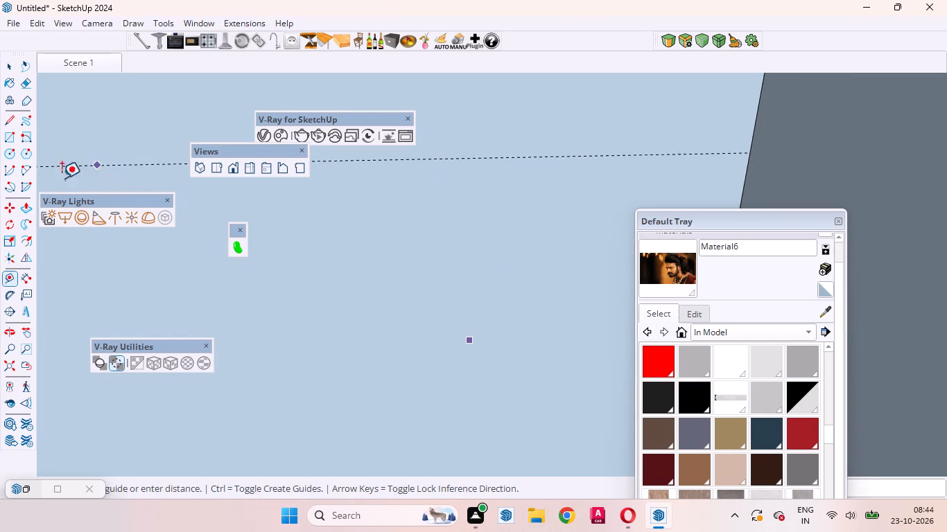
{"action": "left_click", "coordinate": [26, 362]}
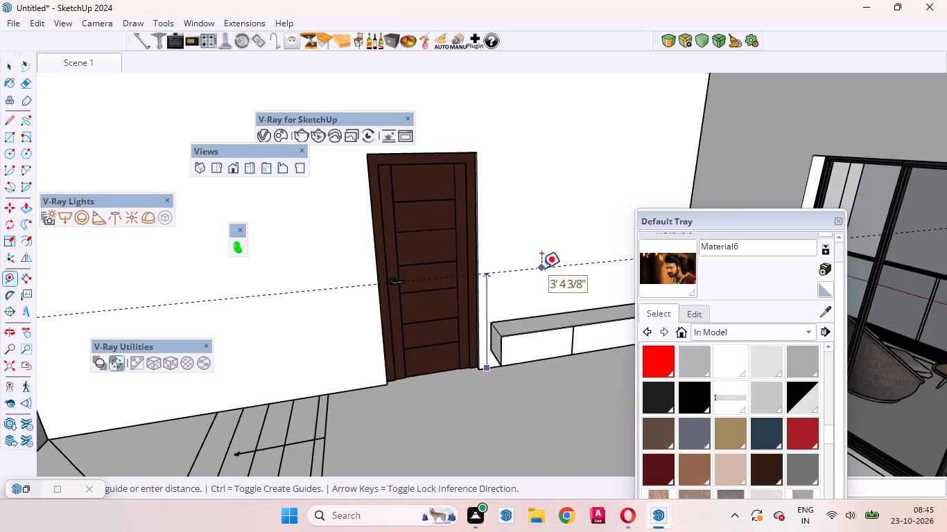
{"action": "type", "text": "3'"}
{"action": "key", "text": "Return"}
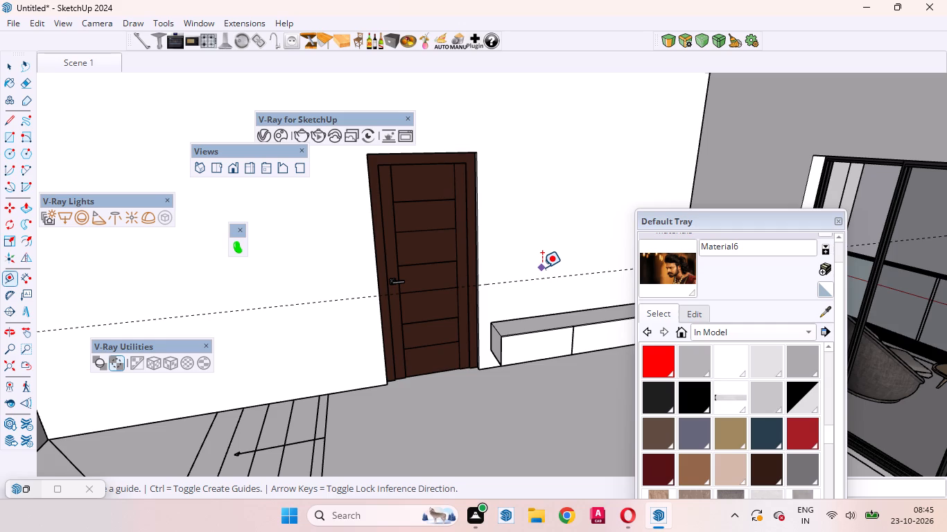
{"action": "key", "text": "space"}
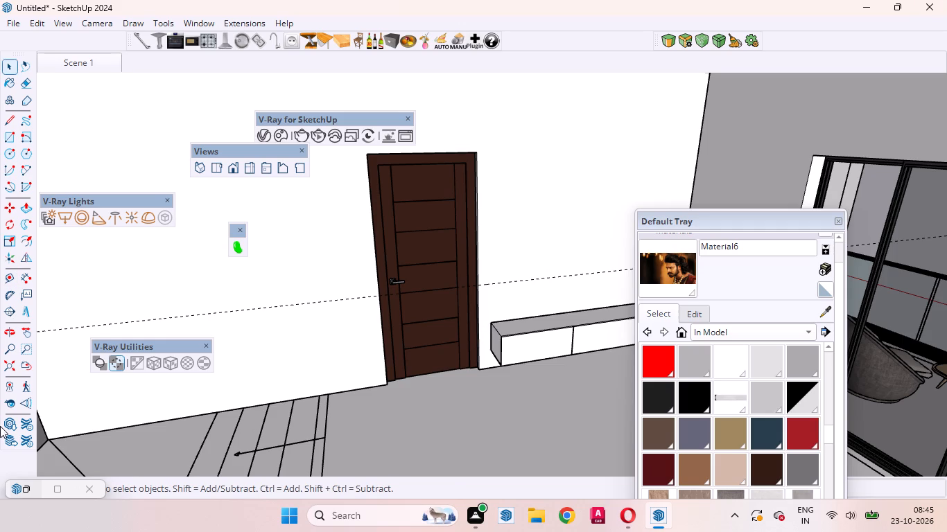
Place another horizontal guide 3' up from the wall's base edge between the door and the low cabinet.
{"action": "key", "text": "t"}
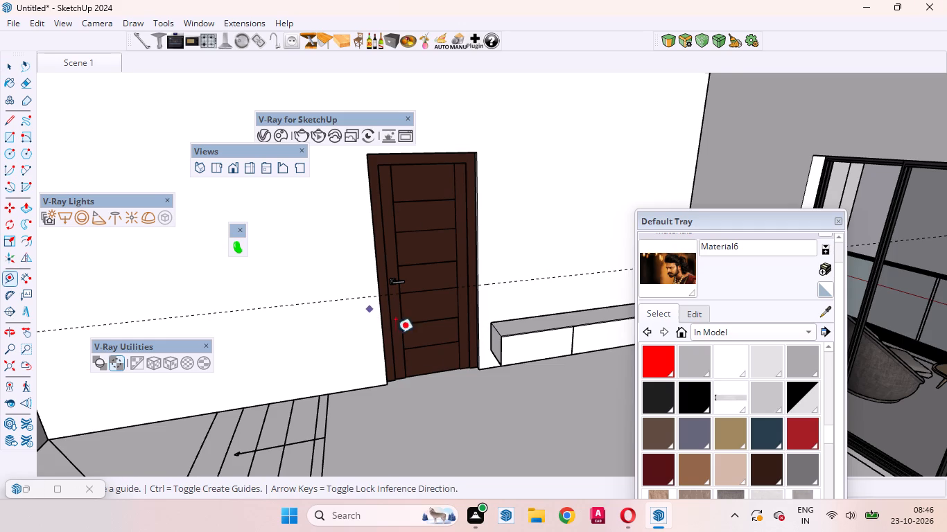
{"action": "scroll", "coordinate": [516, 418], "scroll_direction": "up", "scroll_amount": 4}
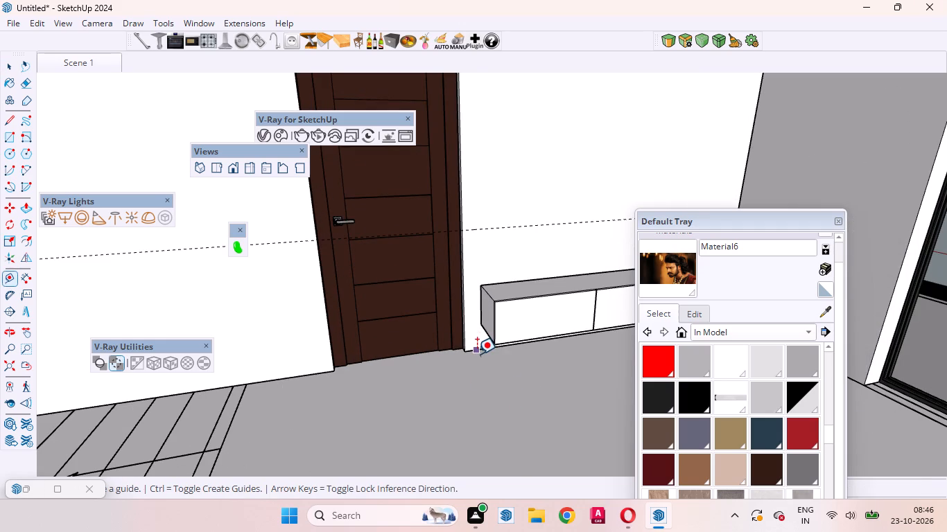
{"action": "left_click", "coordinate": [477, 354]}
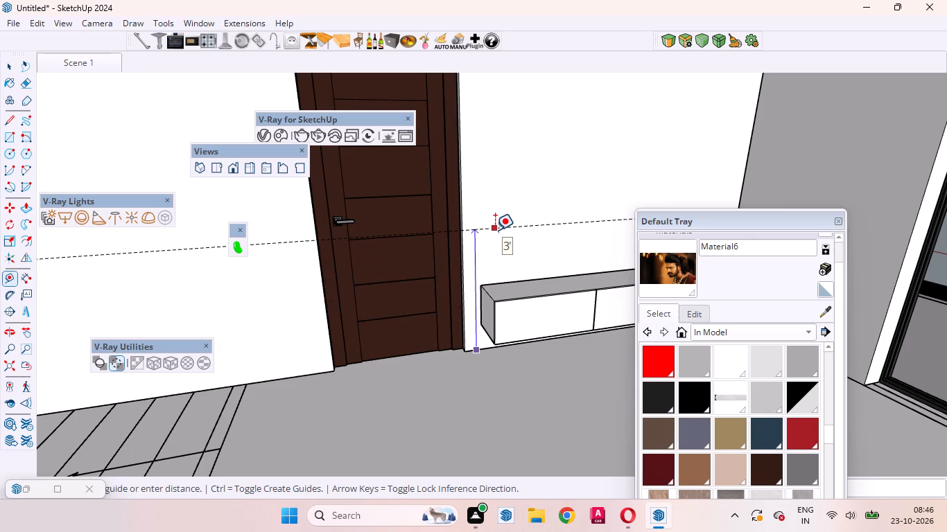
{"action": "type", "text": "3'"}
{"action": "key", "text": "Return"}
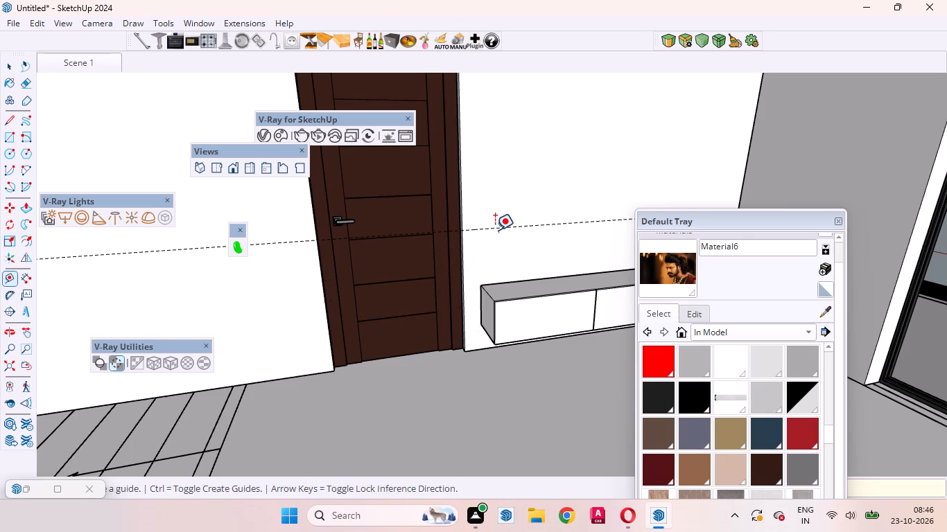
{"action": "key", "text": "space"}
{"action": "scroll", "coordinate": [440, 316], "scroll_direction": "down", "scroll_amount": 10}
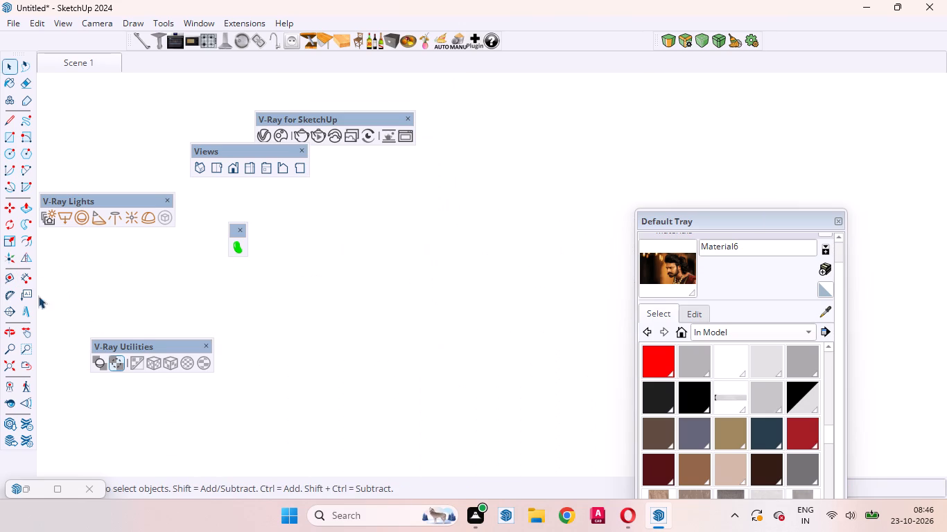
{"action": "left_click", "coordinate": [29, 360]}
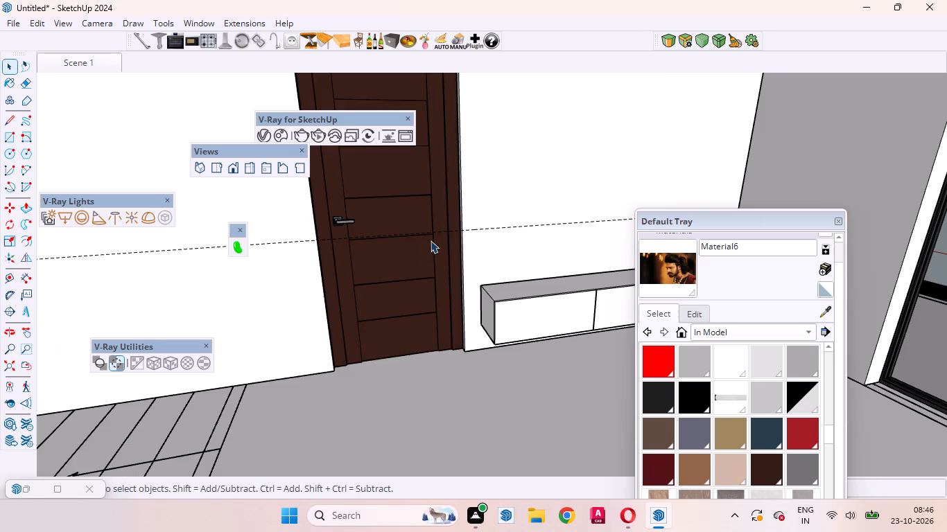
Place a horizontal guide on the wall 350 mm above the low cabinet's top back edge.
{"action": "middle_click_drag", "start_coordinate": [431, 267], "coordinate": [272, 384]}
{"action": "scroll", "coordinate": [392, 283], "scroll_direction": "down", "scroll_amount": 9}
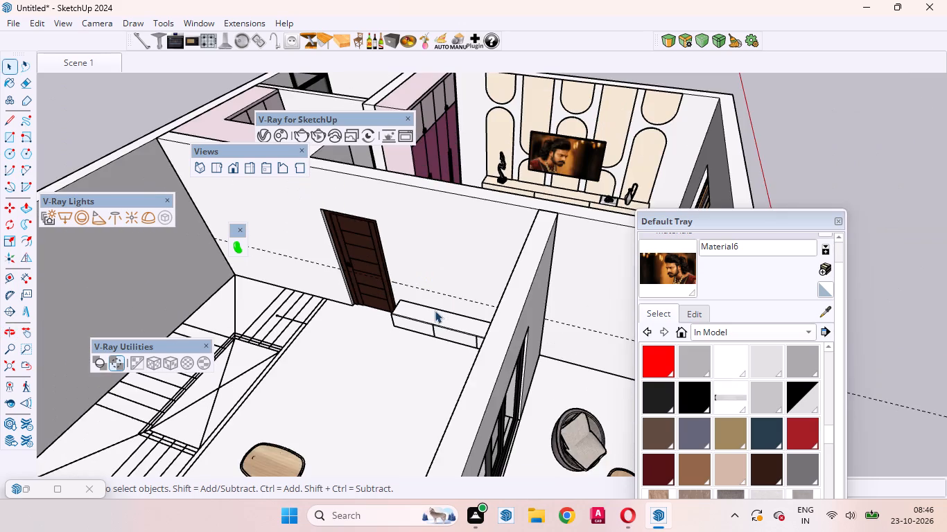
{"action": "middle_click_drag", "start_coordinate": [434, 311], "coordinate": [573, 251]}
{"action": "scroll", "coordinate": [525, 279], "scroll_direction": "up", "scroll_amount": 9}
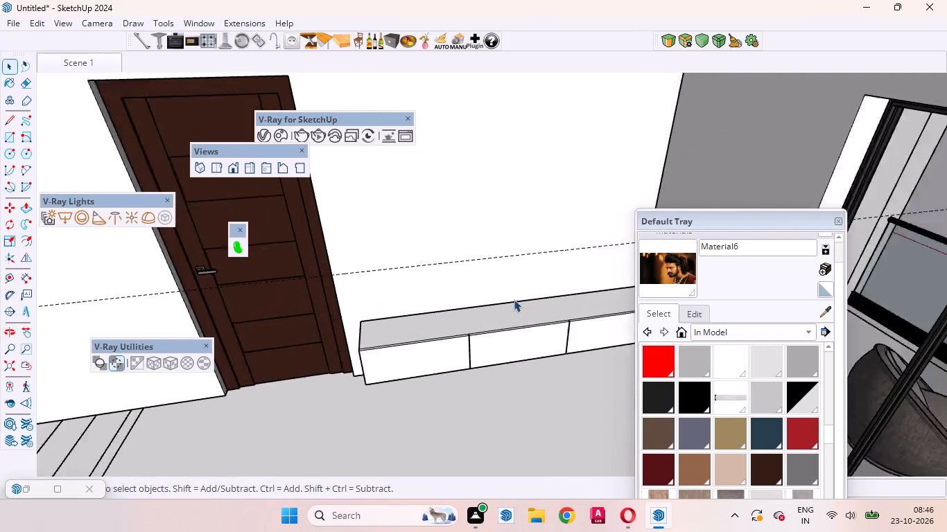
{"action": "middle_click_drag", "start_coordinate": [500, 311], "coordinate": [534, 234]}
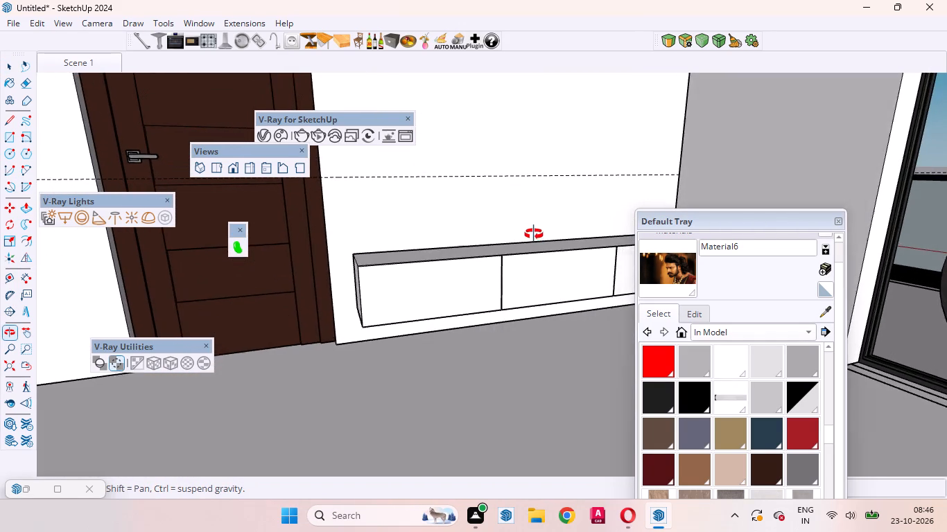
{"action": "middle_click_drag", "start_coordinate": [534, 234], "coordinate": [524, 218]}
{"action": "scroll", "coordinate": [495, 166], "scroll_direction": "up", "scroll_amount": 2}
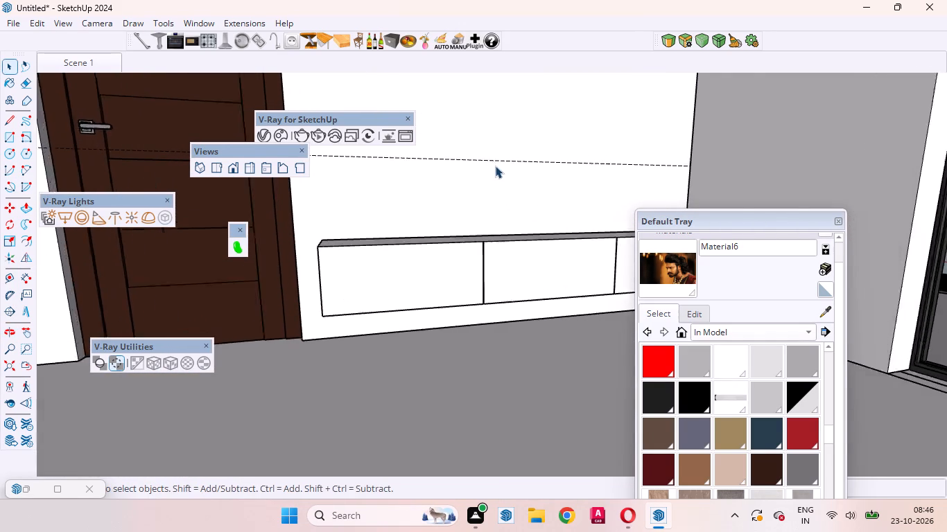
{"action": "scroll", "coordinate": [495, 166], "scroll_direction": "up", "scroll_amount": 2}
{"action": "left_click", "coordinate": [493, 157]}
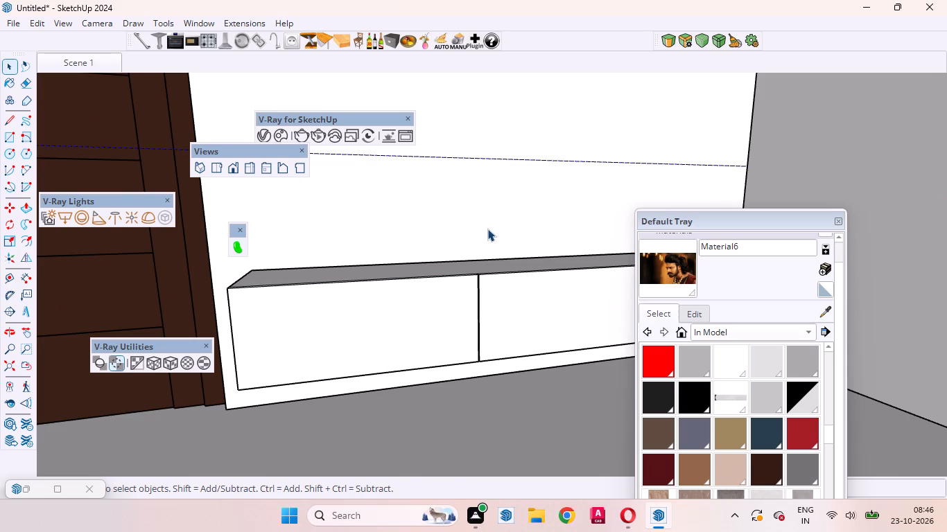
{"action": "key", "text": "t"}
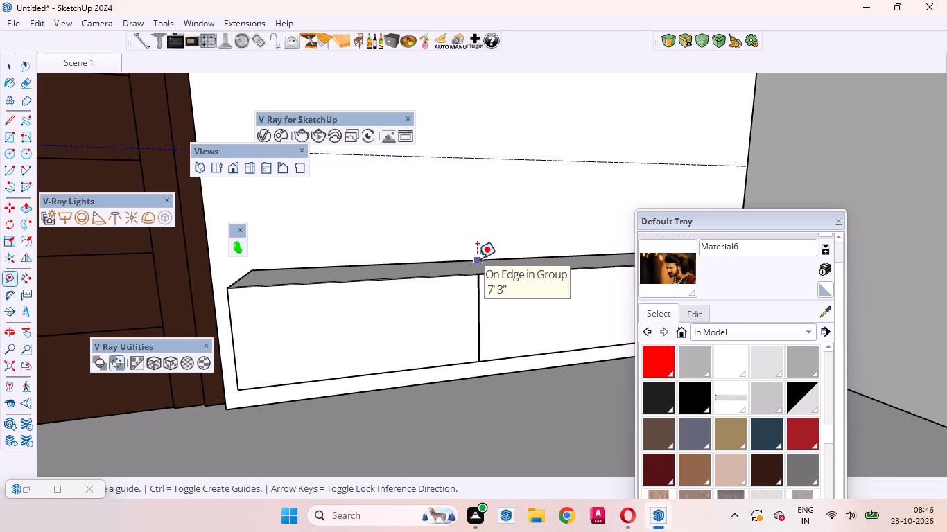
{"action": "left_click", "coordinate": [477, 258]}
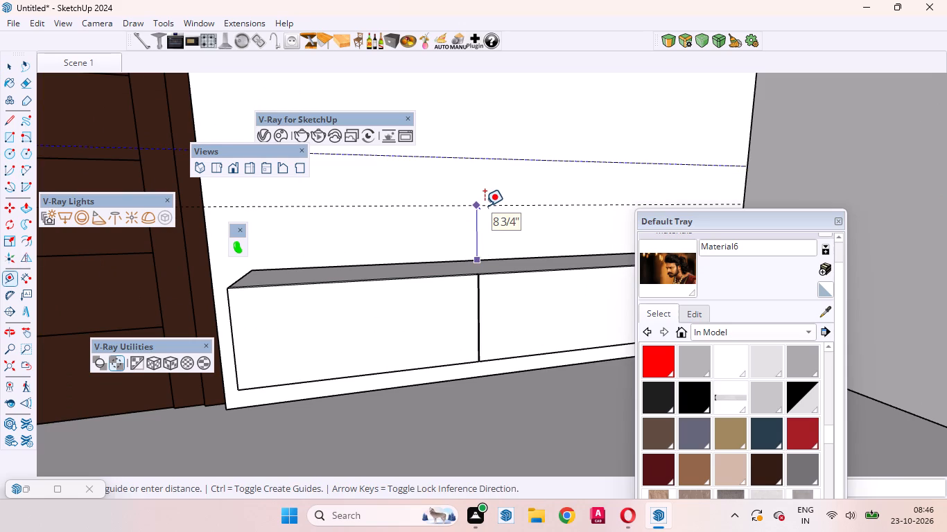
{"action": "type", "text": "350mm"}
{"action": "key", "text": "Return"}
{"action": "key", "text": "space"}
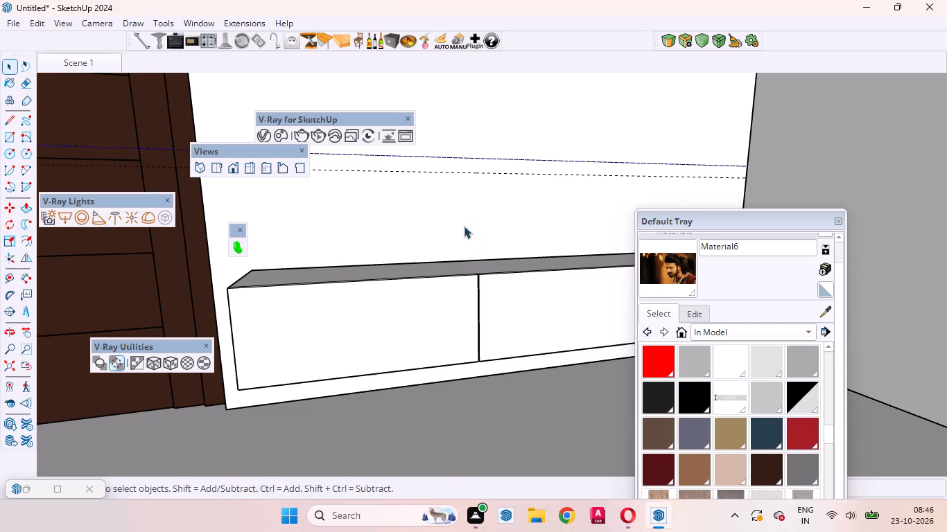
Place a horizontal guide on the cabinet wall about 2' 2" above the lower of the existing horizontal guides.
{"action": "scroll", "coordinate": [435, 274], "scroll_direction": "down", "scroll_amount": 4}
{"action": "middle_click_drag", "start_coordinate": [453, 230], "coordinate": [455, 314]}
{"action": "scroll", "coordinate": [454, 312], "scroll_direction": "up", "scroll_amount": 1}
{"action": "scroll", "coordinate": [451, 303], "scroll_direction": "down", "scroll_amount": 2}
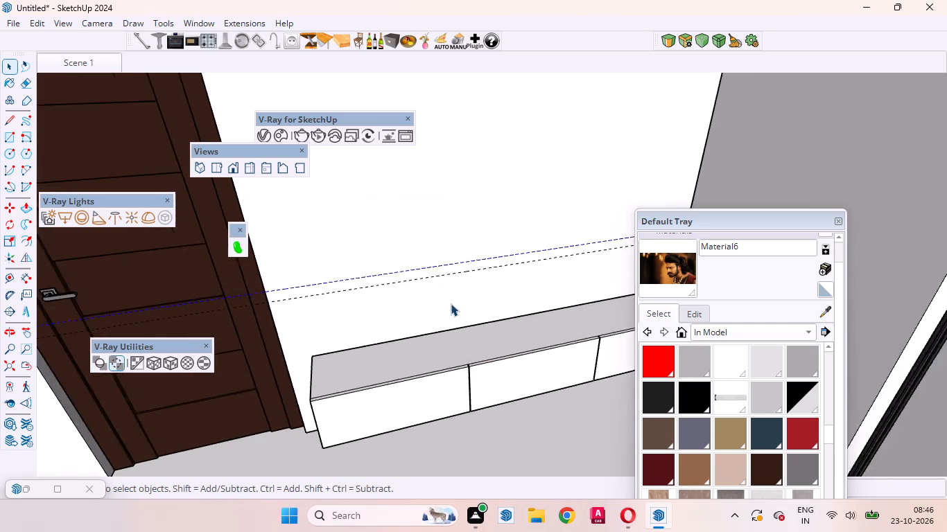
{"action": "scroll", "coordinate": [451, 303], "scroll_direction": "down", "scroll_amount": 7}
{"action": "scroll", "coordinate": [443, 276], "scroll_direction": "up", "scroll_amount": 6}
{"action": "middle_click_drag", "start_coordinate": [453, 308], "coordinate": [435, 239]}
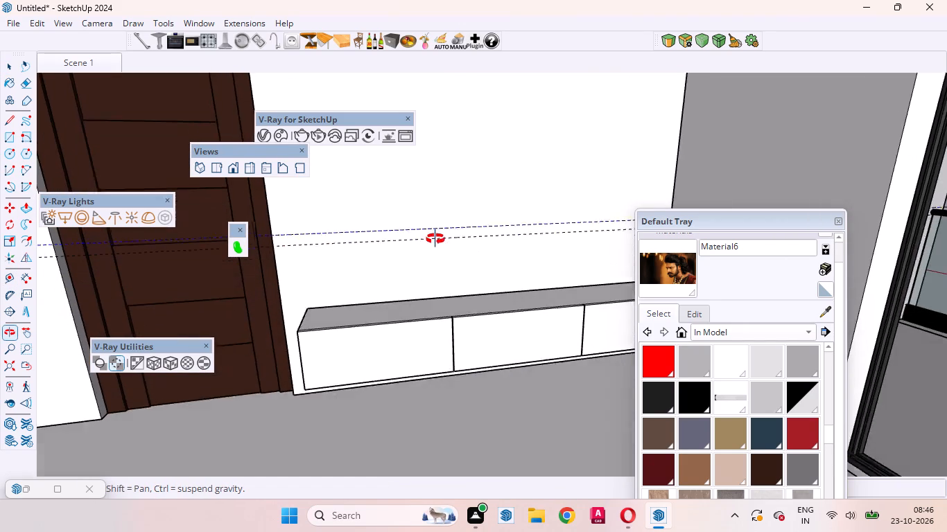
{"action": "middle_click_drag", "start_coordinate": [435, 239], "coordinate": [505, 222]}
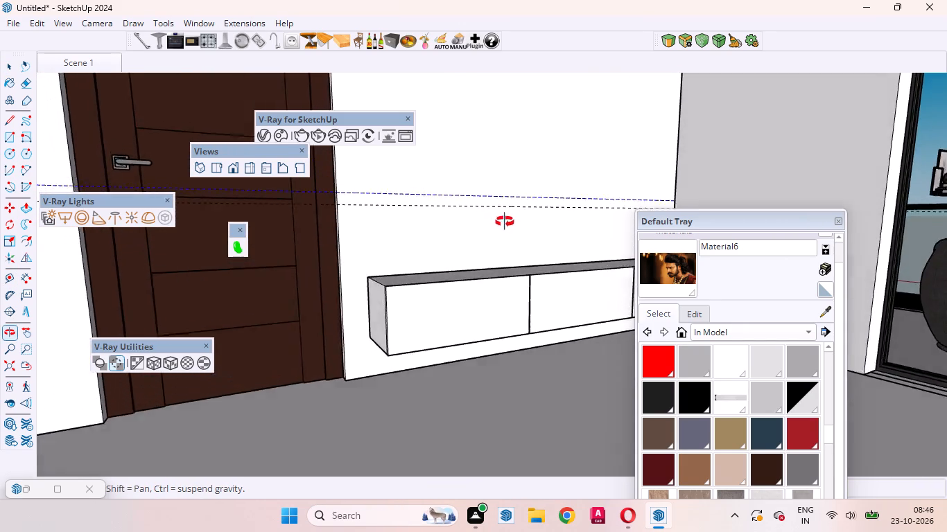
{"action": "middle_click_drag", "start_coordinate": [505, 222], "coordinate": [423, 269]}
{"action": "scroll", "coordinate": [481, 269], "scroll_direction": "down", "scroll_amount": 1}
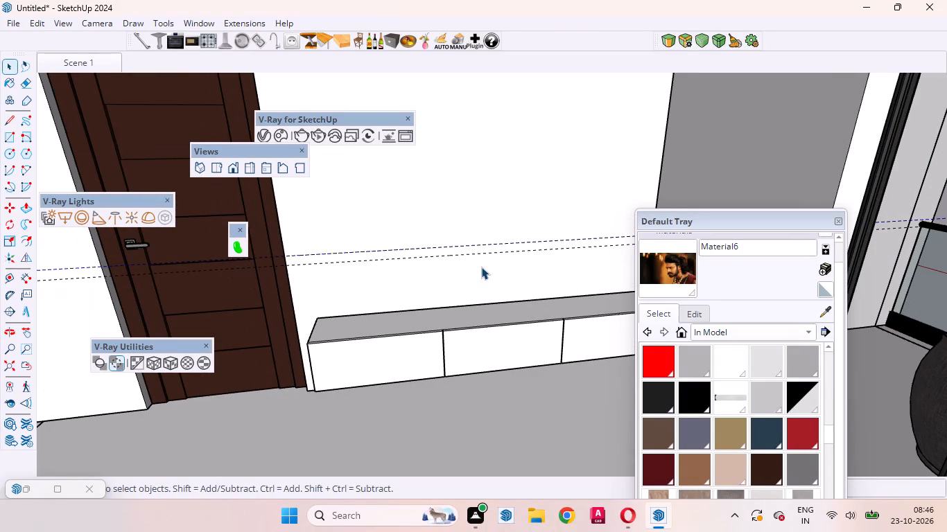
{"action": "key", "text": "t"}
{"action": "scroll", "coordinate": [477, 260], "scroll_direction": "up", "scroll_amount": 3}
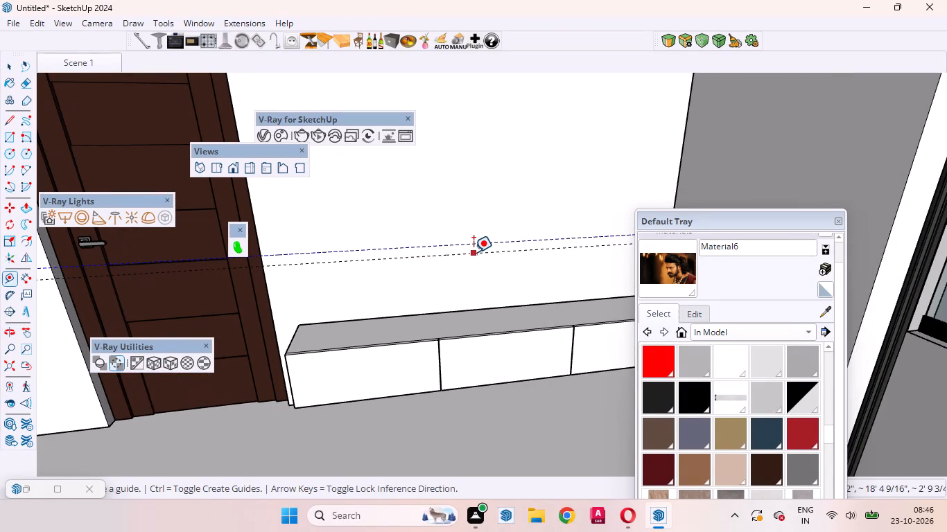
{"action": "left_click", "coordinate": [473, 252]}
{"action": "scroll", "coordinate": [464, 230], "scroll_direction": "down", "scroll_amount": 8}
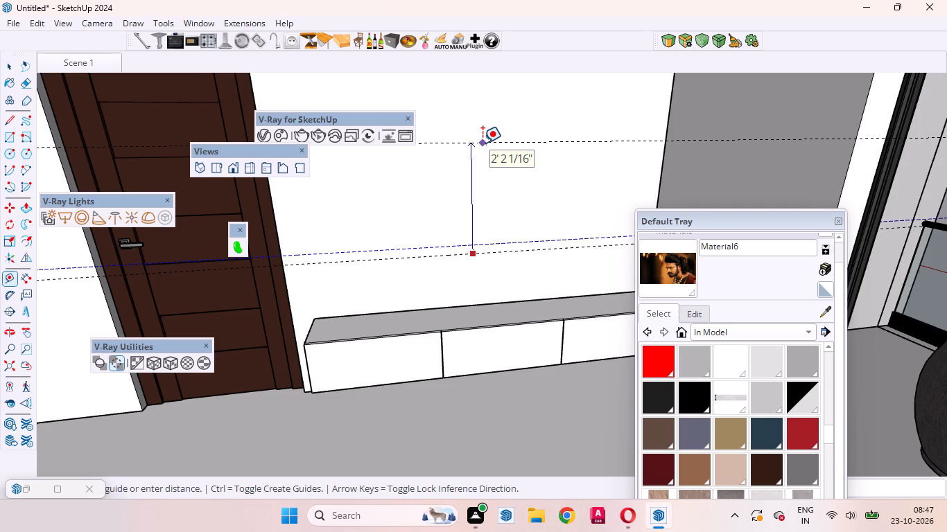
{"action": "left_click", "coordinate": [483, 143]}
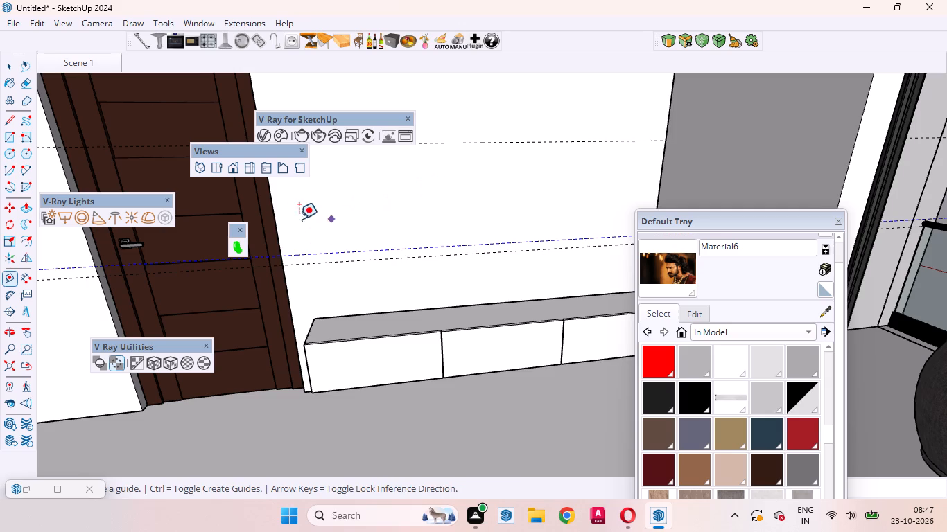
Place two vertical guides above the low cabinet: one about 1' 9" from the wall's door-side edge, the other offset from it near the far corner.
{"action": "left_click", "coordinate": [275, 219]}
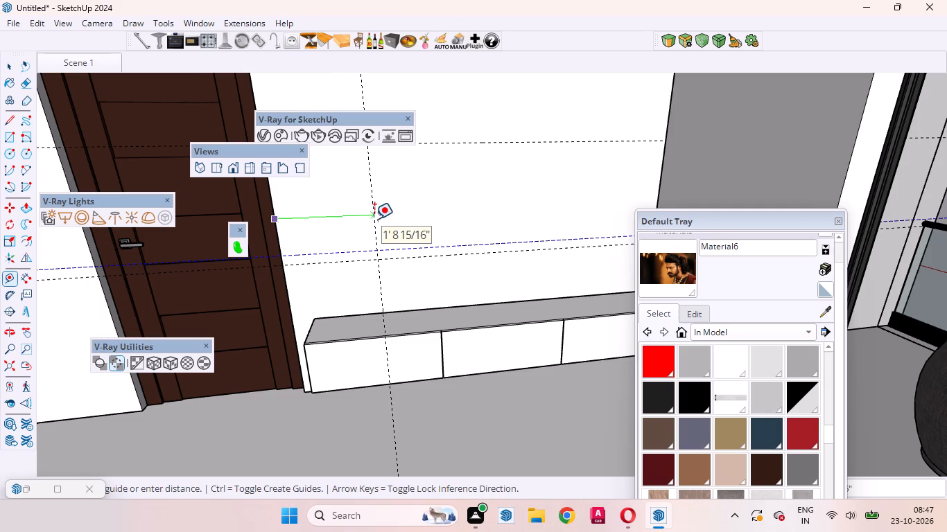
{"action": "left_click", "coordinate": [374, 219]}
{"action": "left_click", "coordinate": [373, 214]}
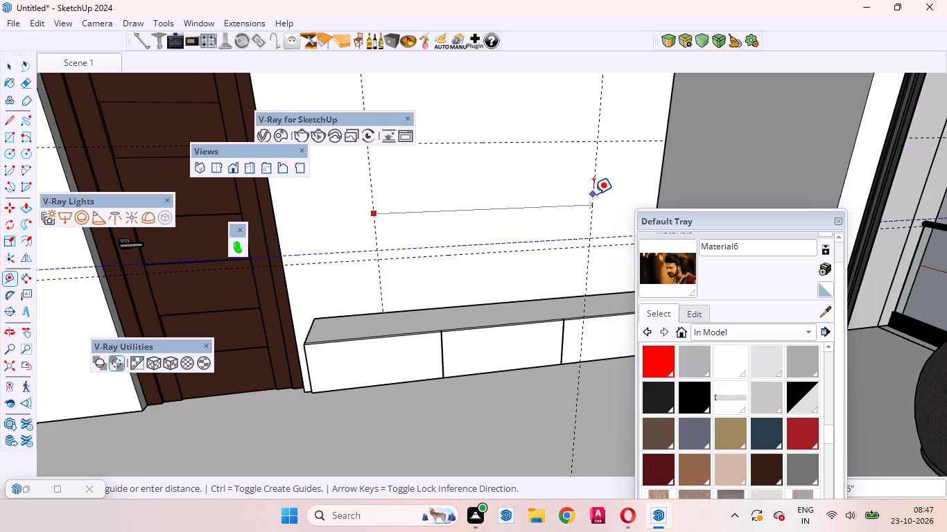
{"action": "left_click", "coordinate": [595, 193]}
Place another vertical guide about 6" inward from the vertical guide nearest the door.
{"action": "middle_click_drag", "start_coordinate": [532, 240], "coordinate": [498, 213]}
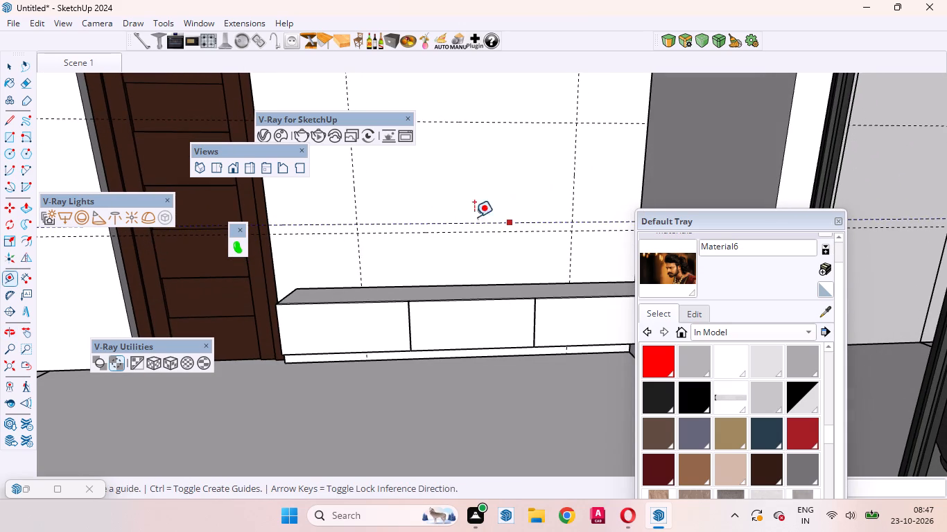
{"action": "left_click", "coordinate": [356, 197]}
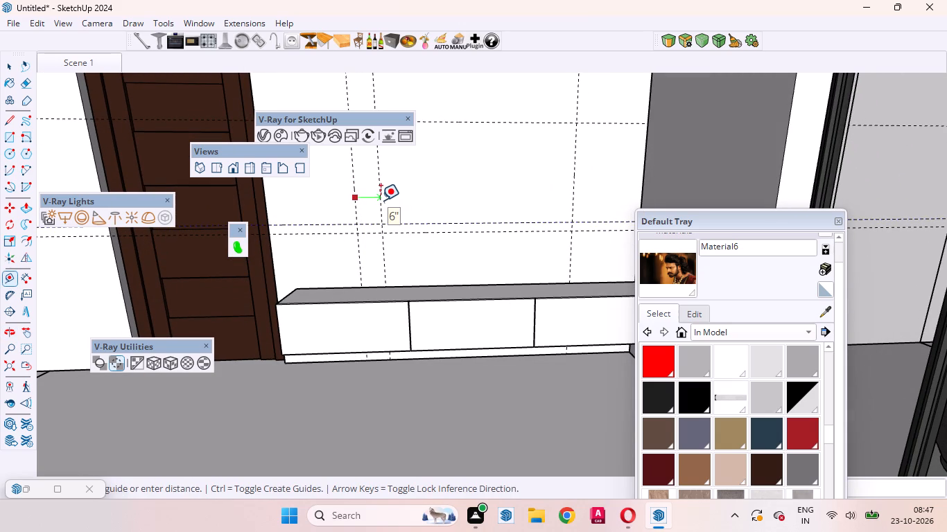
{"action": "left_click", "coordinate": [381, 200]}
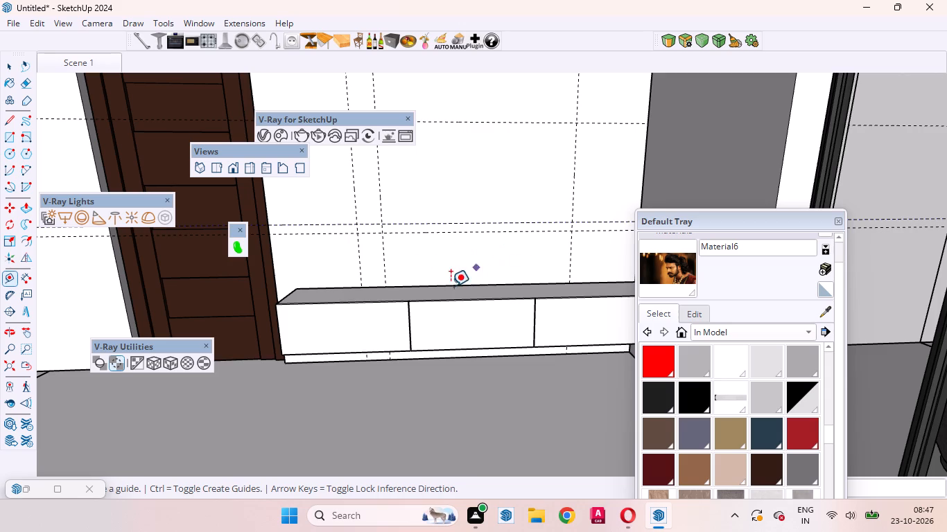
{"action": "key", "text": "space"}
{"action": "key", "text": "space"}
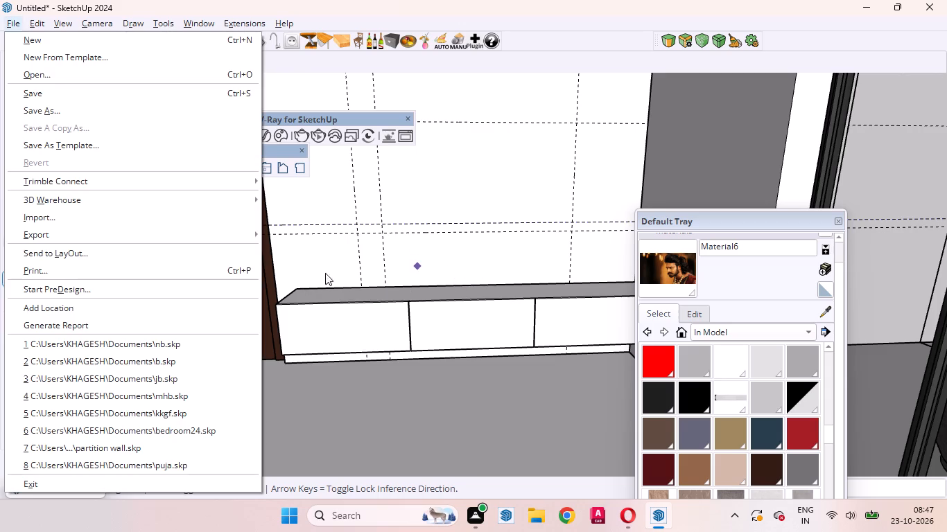
{"action": "left_click", "coordinate": [455, 227]}
{"action": "middle_click_drag", "start_coordinate": [437, 220], "coordinate": [454, 274]}
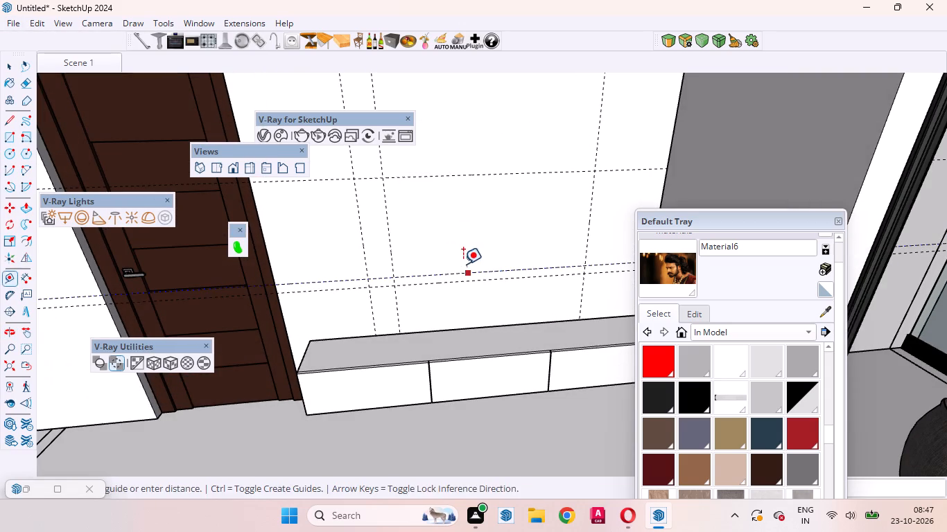
{"action": "key", "text": "space"}
Create a new empty group and open it for drawing above the low cabinet.
{"action": "scroll", "coordinate": [458, 263], "scroll_direction": "down", "scroll_amount": 15}
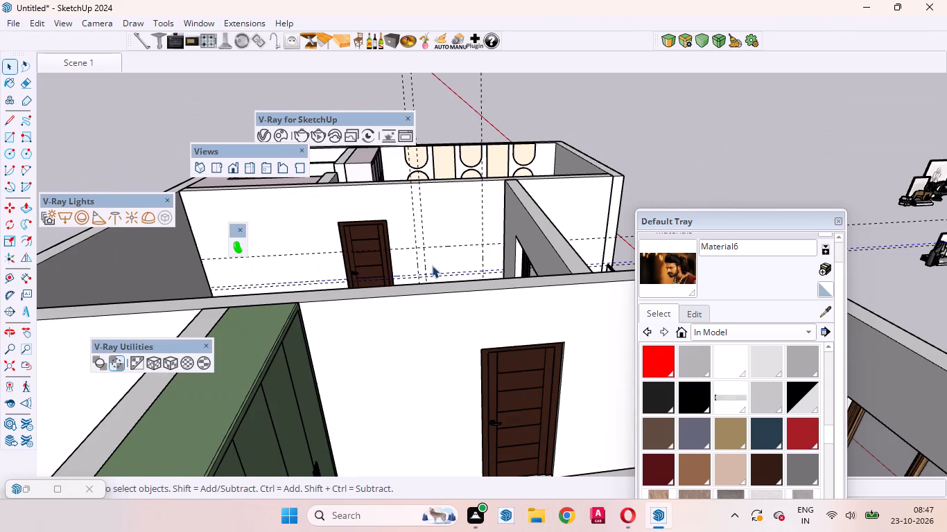
{"action": "middle_click_drag", "start_coordinate": [437, 287], "coordinate": [449, 339]}
{"action": "right_click", "coordinate": [661, 143]}
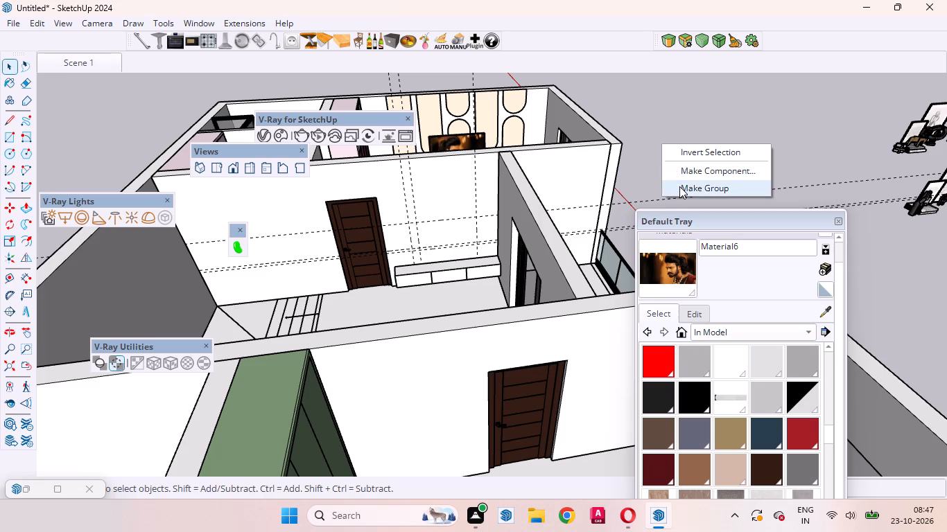
{"action": "left_click", "coordinate": [680, 188]}
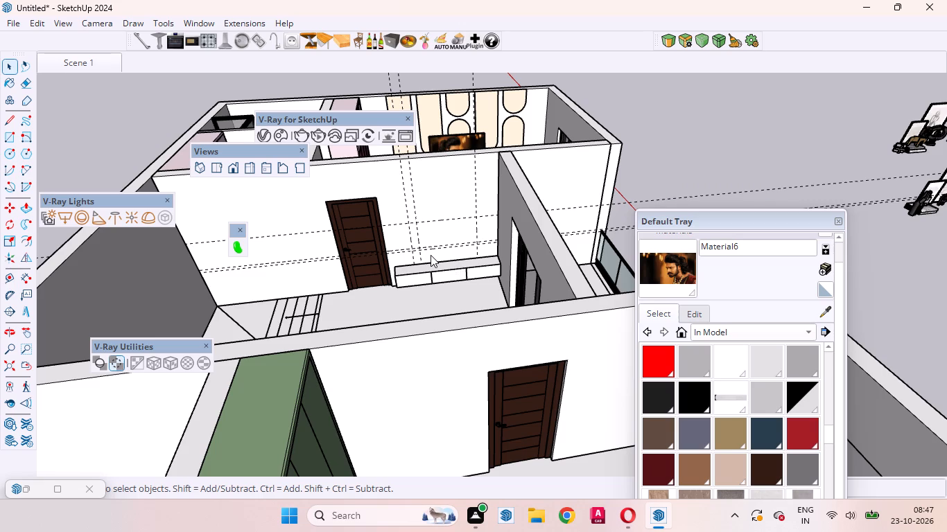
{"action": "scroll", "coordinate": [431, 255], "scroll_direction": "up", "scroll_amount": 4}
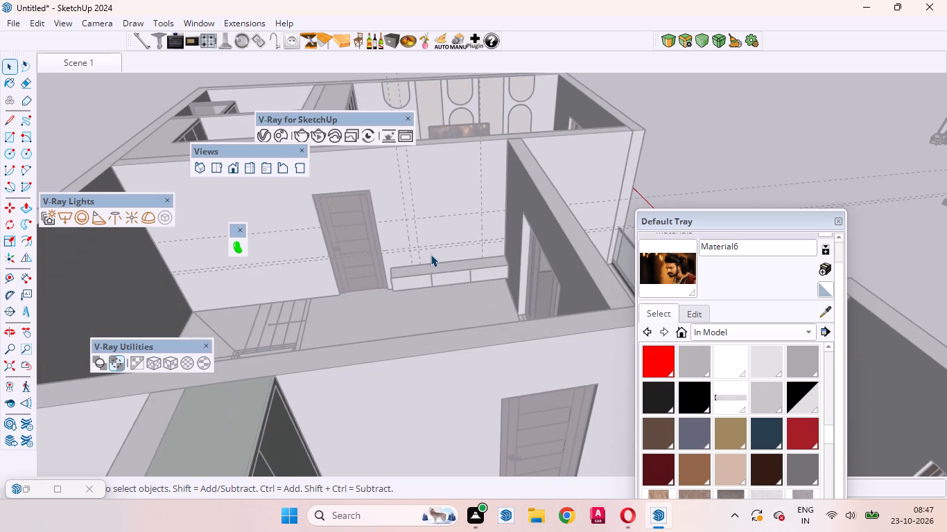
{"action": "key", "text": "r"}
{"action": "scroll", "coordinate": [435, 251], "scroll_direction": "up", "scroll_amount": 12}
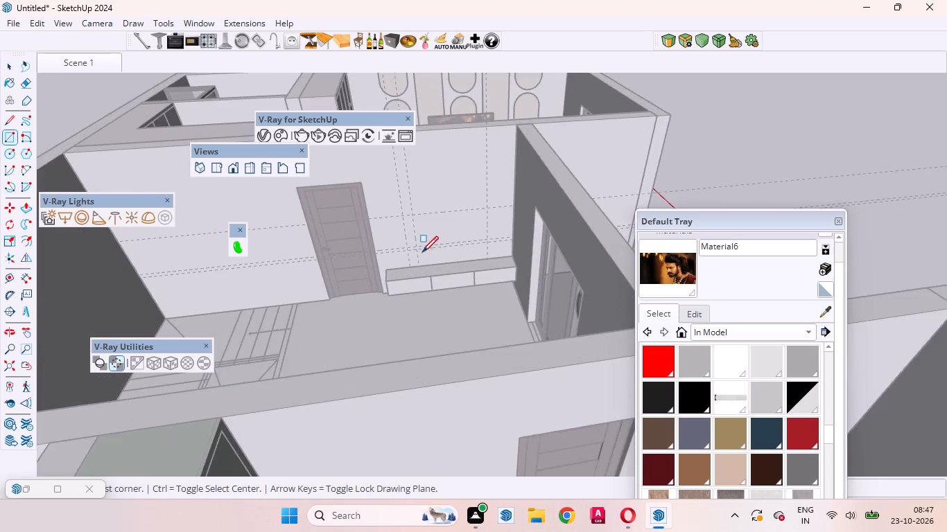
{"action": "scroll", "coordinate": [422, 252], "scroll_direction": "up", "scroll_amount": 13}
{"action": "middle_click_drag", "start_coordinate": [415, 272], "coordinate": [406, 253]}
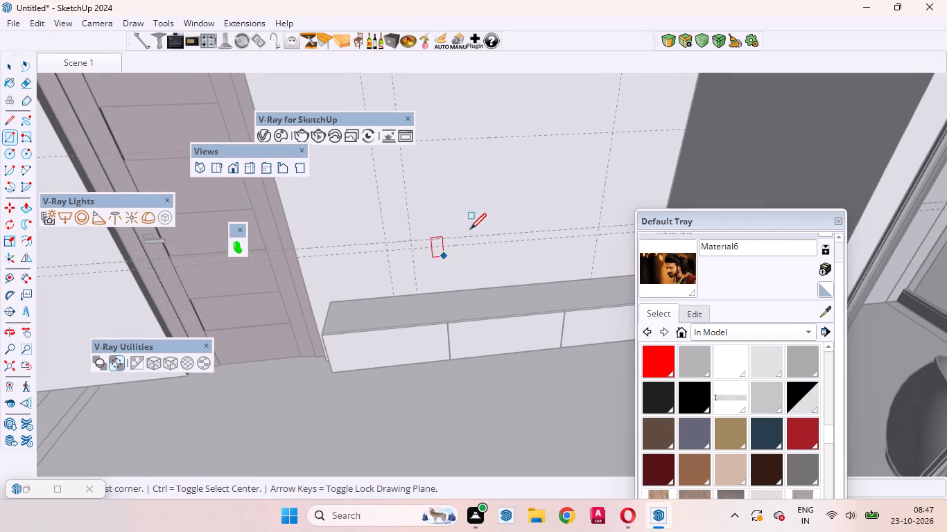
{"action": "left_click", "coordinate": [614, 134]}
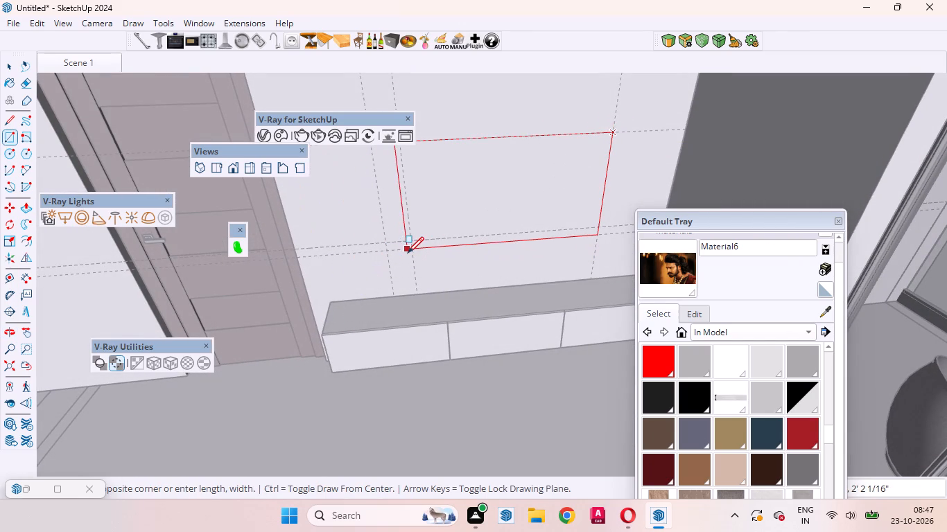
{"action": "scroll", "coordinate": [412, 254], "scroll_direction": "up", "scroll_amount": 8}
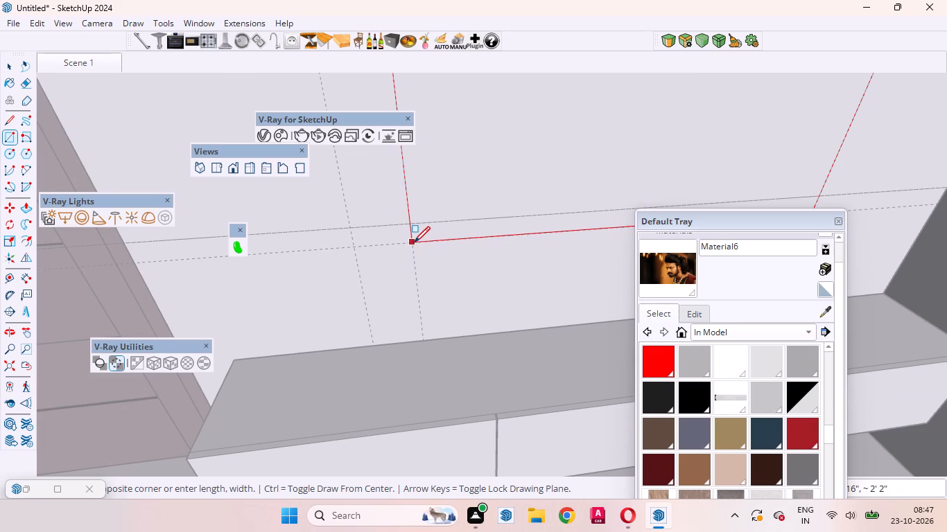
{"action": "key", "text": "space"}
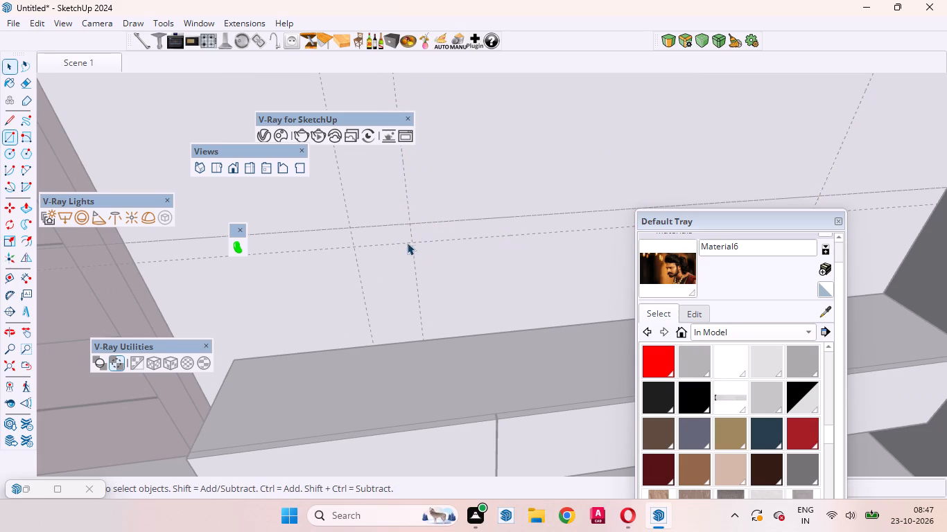
Draw a rectangle about 3' 11 1/2" by 2' 2" on the wall between the guide intersections above the low cabinet.
{"action": "scroll", "coordinate": [412, 222], "scroll_direction": "up", "scroll_amount": 1}
{"action": "middle_click_drag", "start_coordinate": [412, 222], "coordinate": [559, 243]}
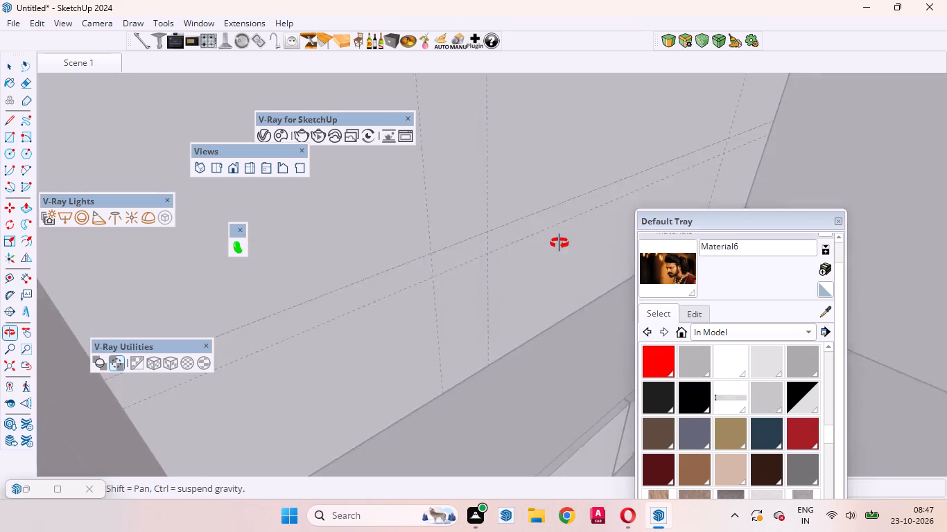
{"action": "middle_click_drag", "start_coordinate": [559, 243], "coordinate": [663, 272]}
{"action": "scroll", "coordinate": [345, 260], "scroll_direction": "down", "scroll_amount": 5}
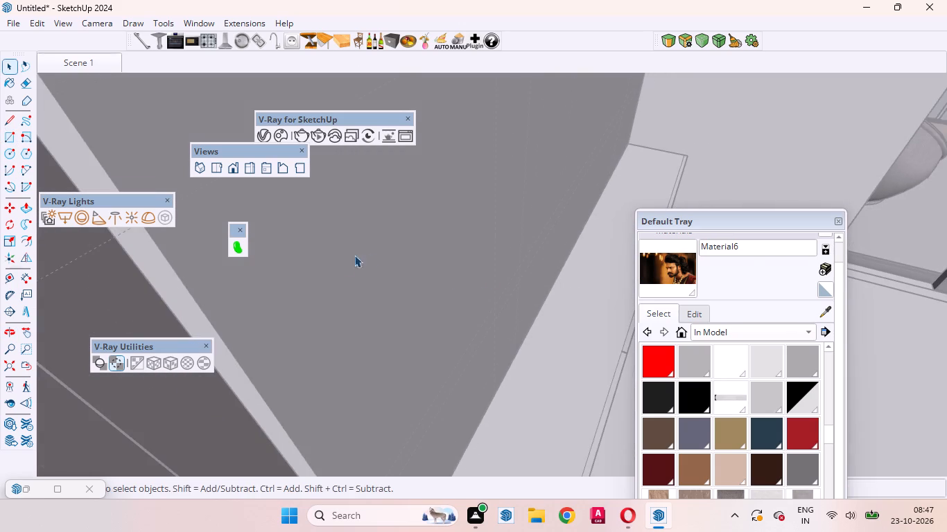
{"action": "middle_click_drag", "start_coordinate": [495, 287], "coordinate": [250, 346]}
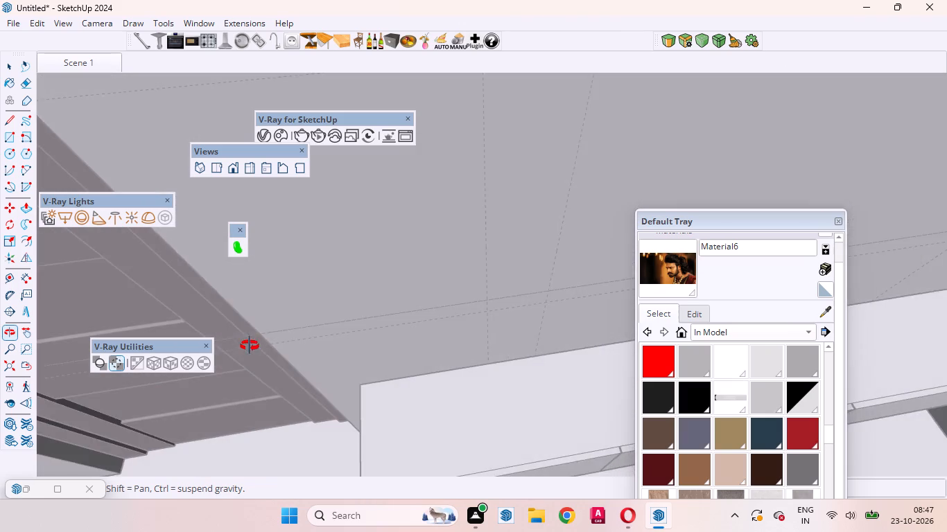
{"action": "middle_click_drag", "start_coordinate": [250, 346], "coordinate": [250, 284]}
{"action": "scroll", "coordinate": [259, 279], "scroll_direction": "down", "scroll_amount": 11}
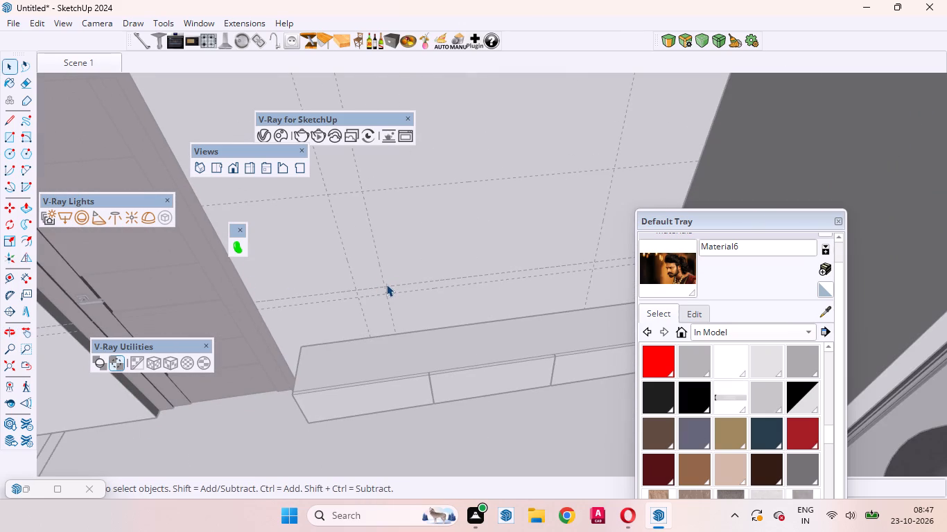
{"action": "key", "text": "r"}
{"action": "scroll", "coordinate": [389, 286], "scroll_direction": "up", "scroll_amount": 9}
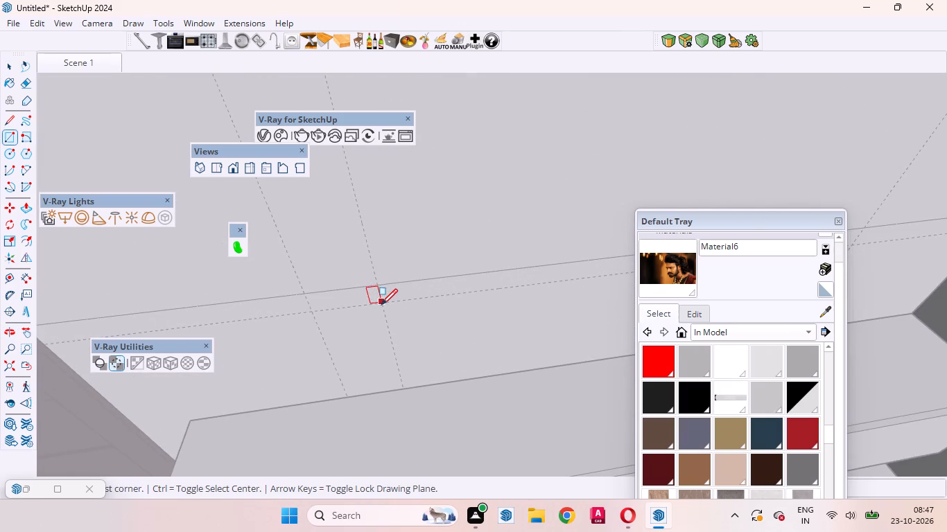
{"action": "left_click", "coordinate": [381, 305]}
{"action": "scroll", "coordinate": [410, 256], "scroll_direction": "down", "scroll_amount": 11}
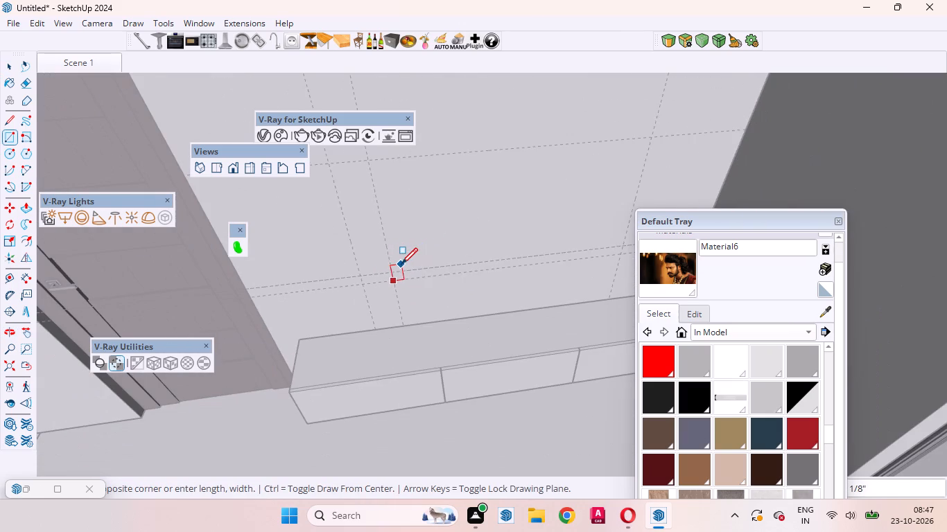
{"action": "left_click", "coordinate": [652, 135]}
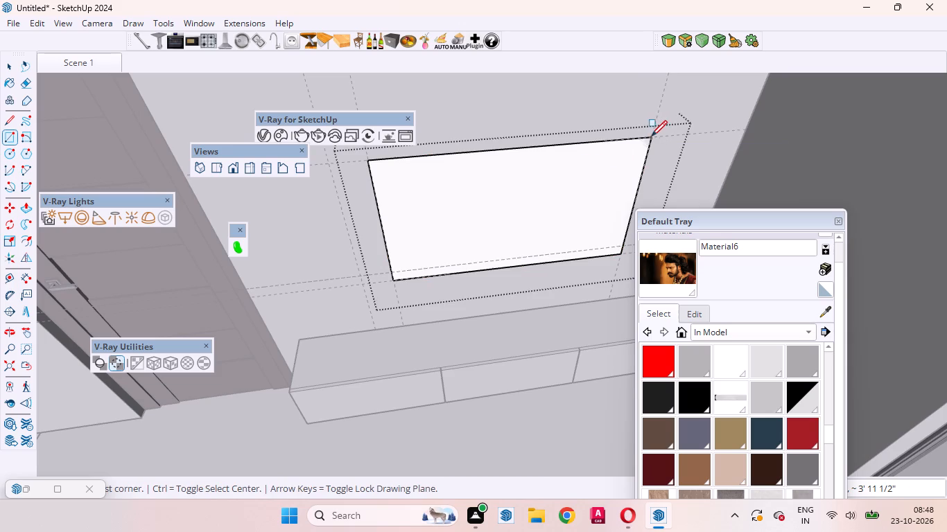
Extrude the wall rectangle 25 mm into a panel and leave the group.
{"action": "key", "text": "space"}
{"action": "key", "text": "p"}
{"action": "left_click", "coordinate": [483, 204]}
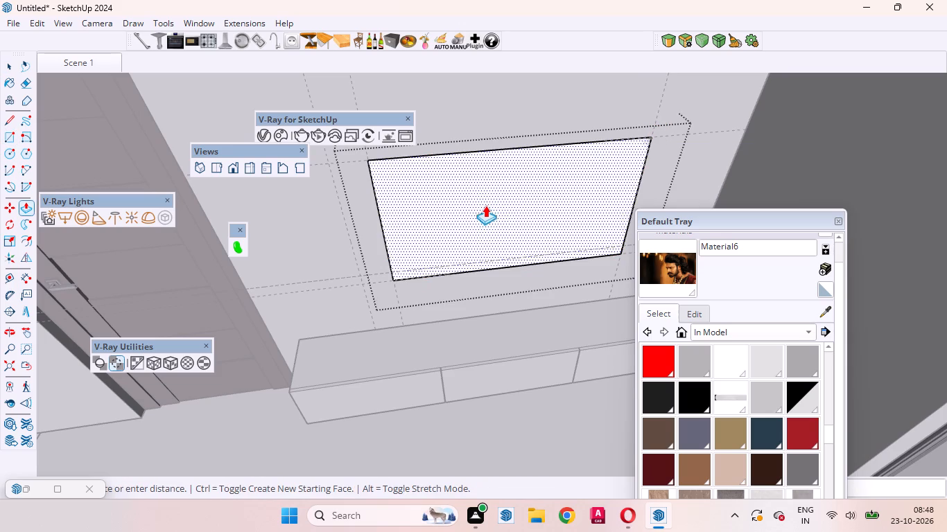
{"action": "type", "text": "25mm"}
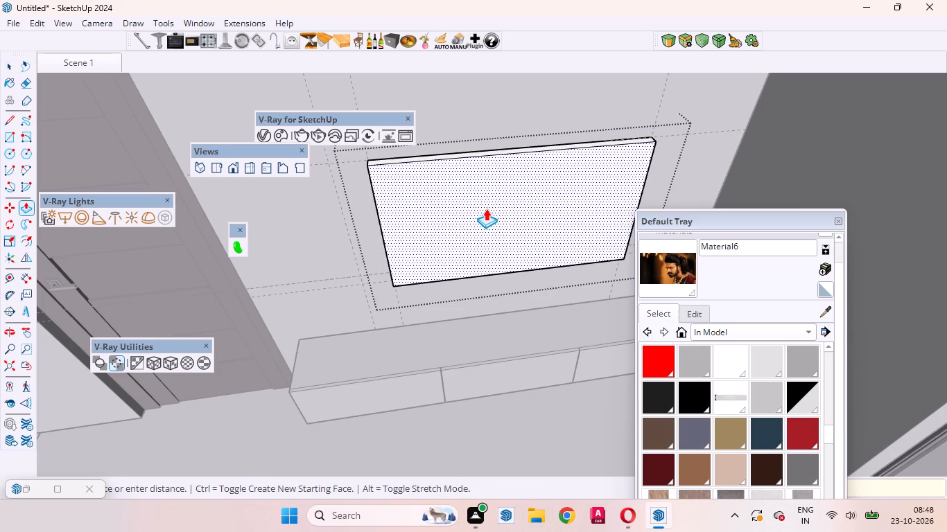
{"action": "key", "text": "Return"}
{"action": "key", "text": "space"}
{"action": "scroll", "coordinate": [379, 267], "scroll_direction": "down", "scroll_amount": 6}
{"action": "scroll", "coordinate": [383, 263], "scroll_direction": "up", "scroll_amount": 1}
{"action": "scroll", "coordinate": [385, 258], "scroll_direction": "down", "scroll_amount": 5}
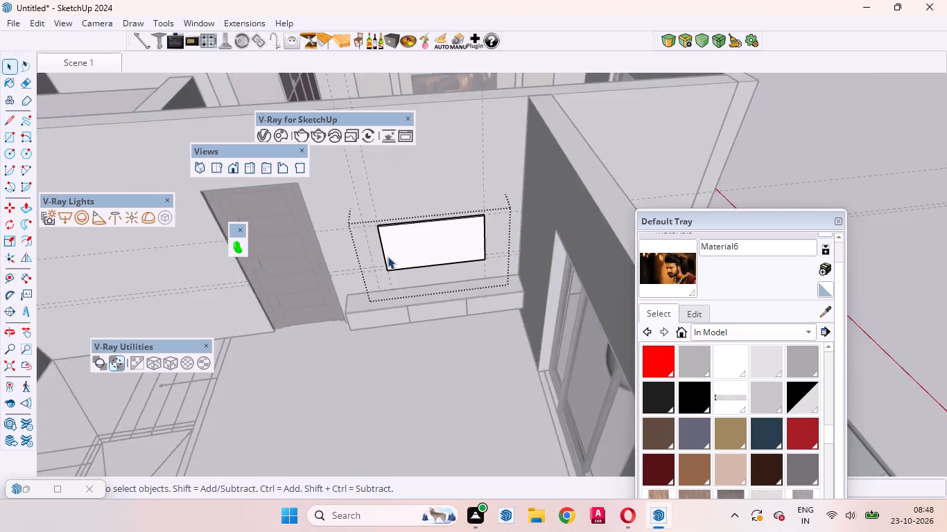
{"action": "scroll", "coordinate": [388, 256], "scroll_direction": "down", "scroll_amount": 12}
{"action": "left_click", "coordinate": [589, 145]}
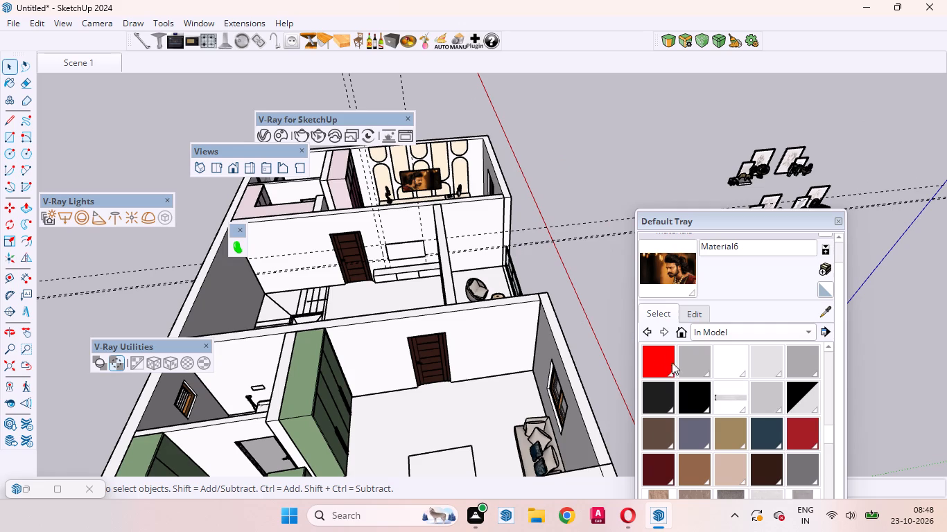
Paint the panel above the middle room's low cabinet with the black material Color M09.
{"action": "left_click", "coordinate": [688, 396]}
{"action": "scroll", "coordinate": [373, 244], "scroll_direction": "up", "scroll_amount": 10}
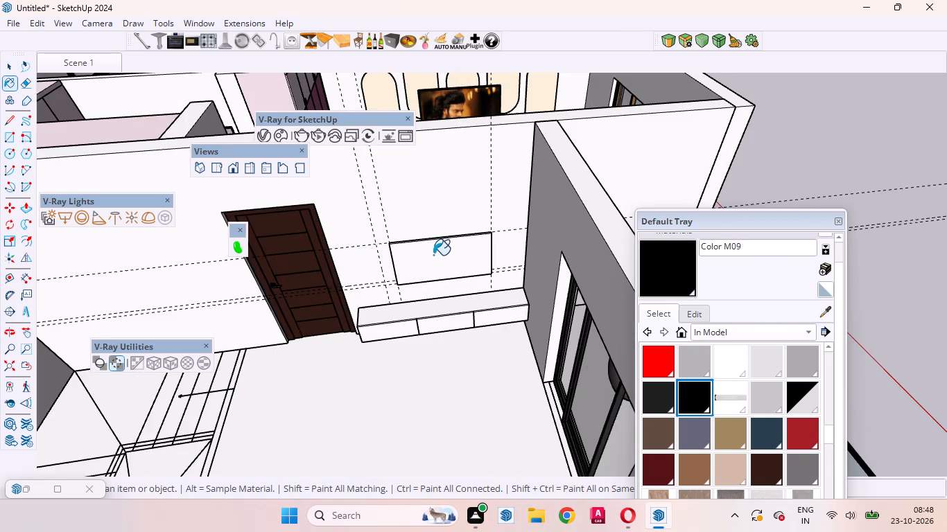
{"action": "left_click", "coordinate": [439, 255]}
{"action": "key", "text": "space"}
Move the black panel slightly along the wall toward the door, keeping it above the low cabinet.
{"action": "scroll", "coordinate": [424, 314], "scroll_direction": "up", "scroll_amount": 4}
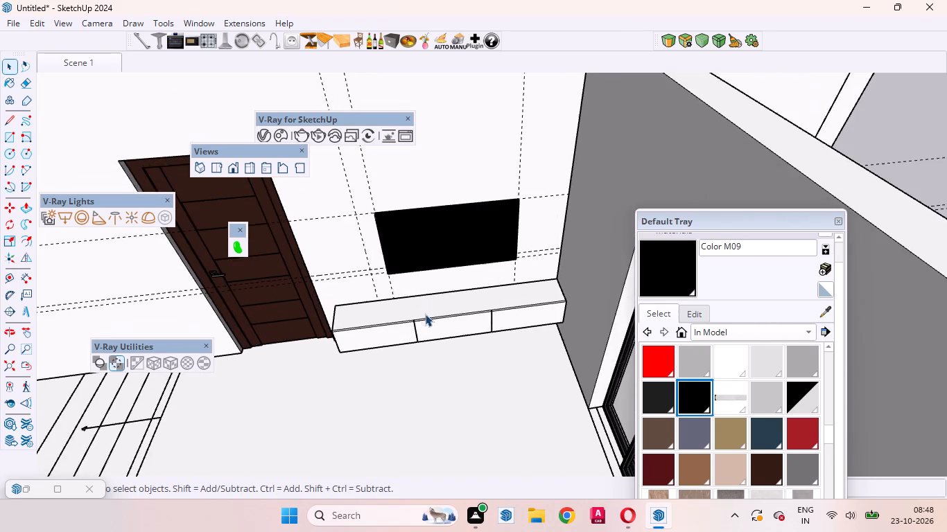
{"action": "middle_click_drag", "start_coordinate": [419, 305], "coordinate": [397, 227]}
{"action": "scroll", "coordinate": [440, 233], "scroll_direction": "up", "scroll_amount": 3}
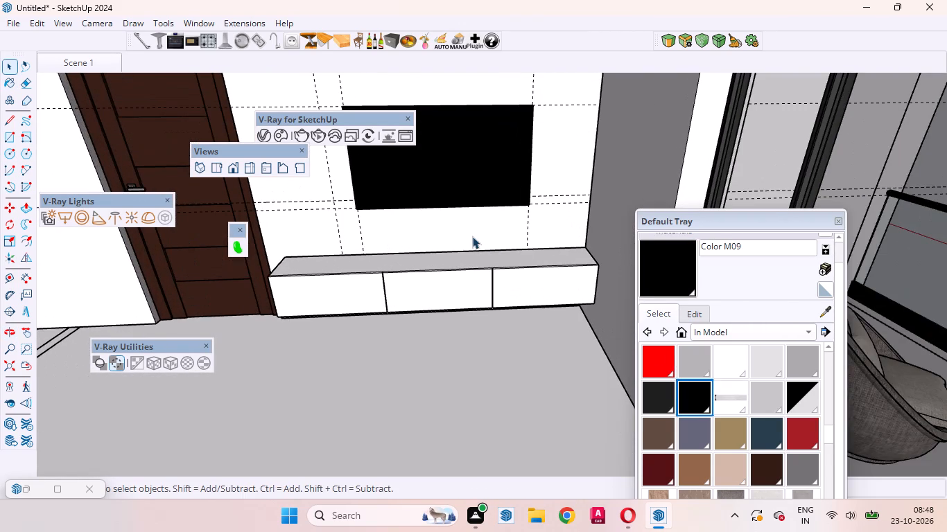
{"action": "left_click", "coordinate": [440, 150]}
{"action": "key", "text": "m"}
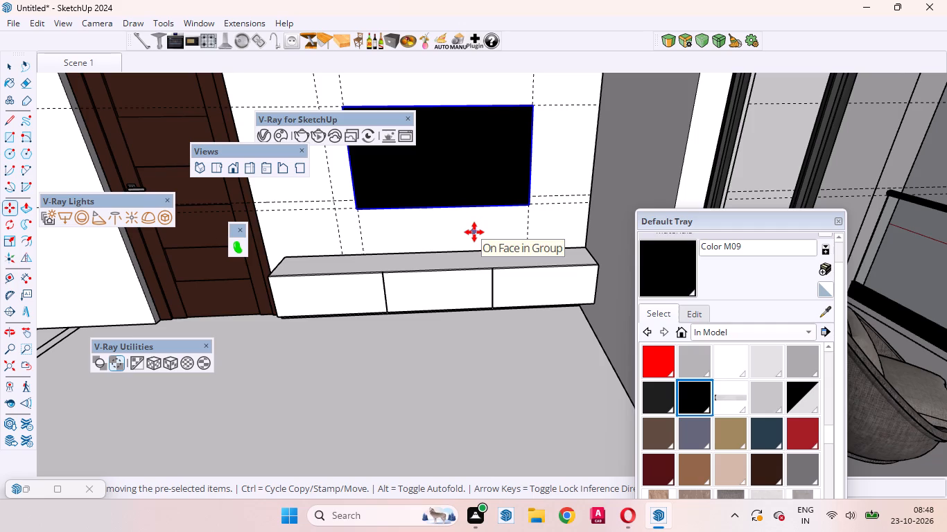
{"action": "left_click", "coordinate": [474, 232]}
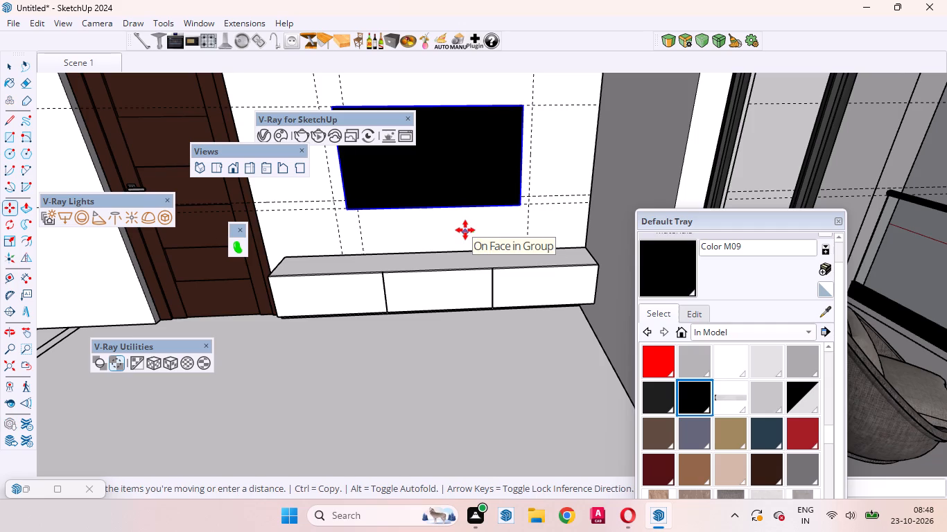
{"action": "left_click", "coordinate": [465, 230]}
{"action": "key", "text": "space"}
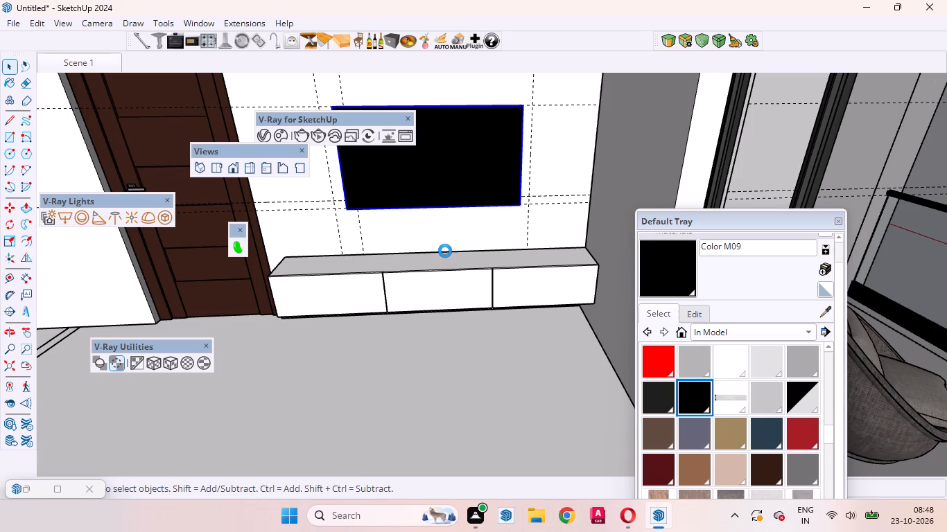
{"action": "key", "text": "space"}
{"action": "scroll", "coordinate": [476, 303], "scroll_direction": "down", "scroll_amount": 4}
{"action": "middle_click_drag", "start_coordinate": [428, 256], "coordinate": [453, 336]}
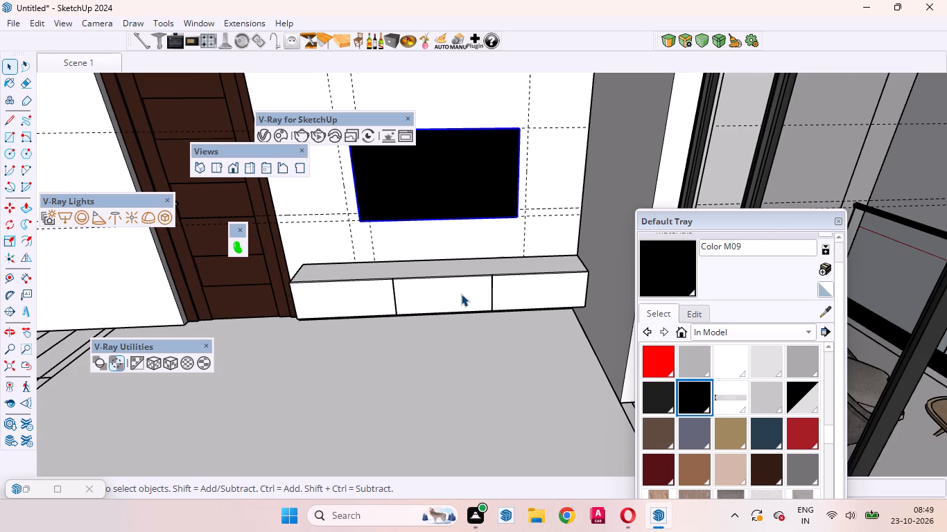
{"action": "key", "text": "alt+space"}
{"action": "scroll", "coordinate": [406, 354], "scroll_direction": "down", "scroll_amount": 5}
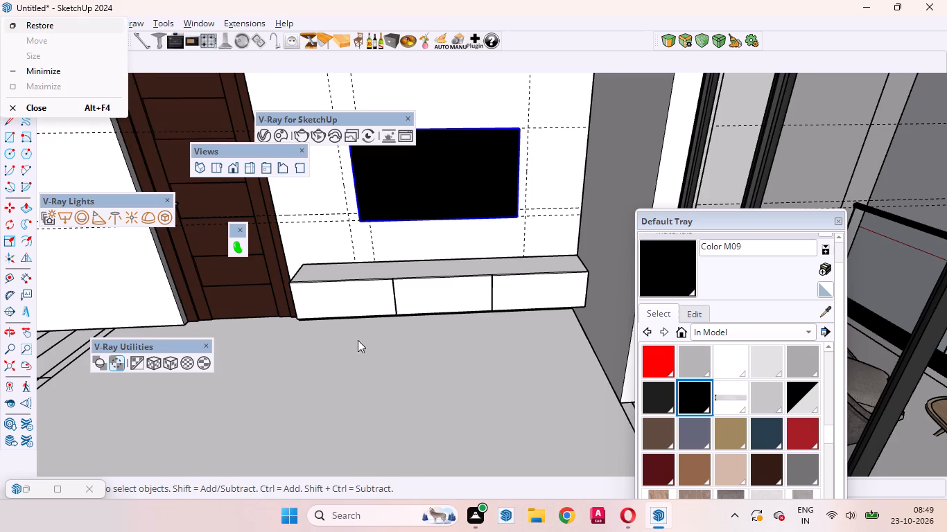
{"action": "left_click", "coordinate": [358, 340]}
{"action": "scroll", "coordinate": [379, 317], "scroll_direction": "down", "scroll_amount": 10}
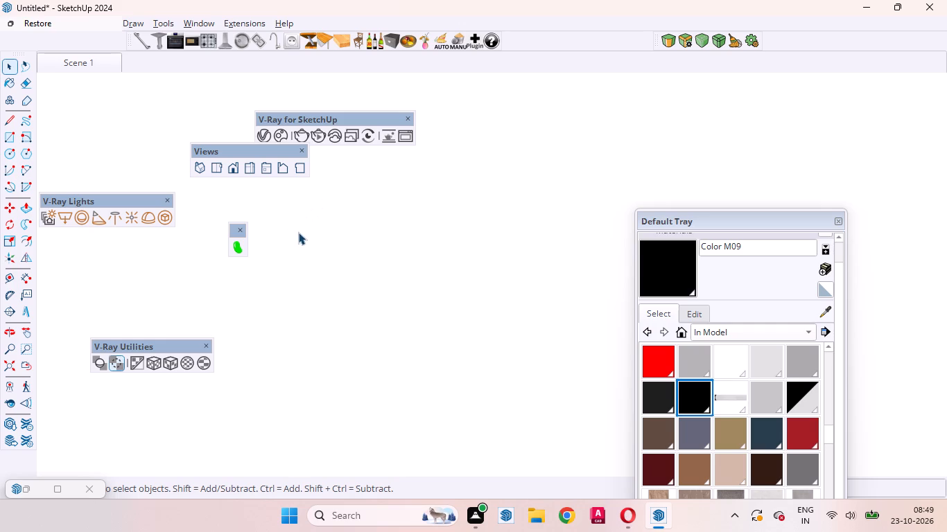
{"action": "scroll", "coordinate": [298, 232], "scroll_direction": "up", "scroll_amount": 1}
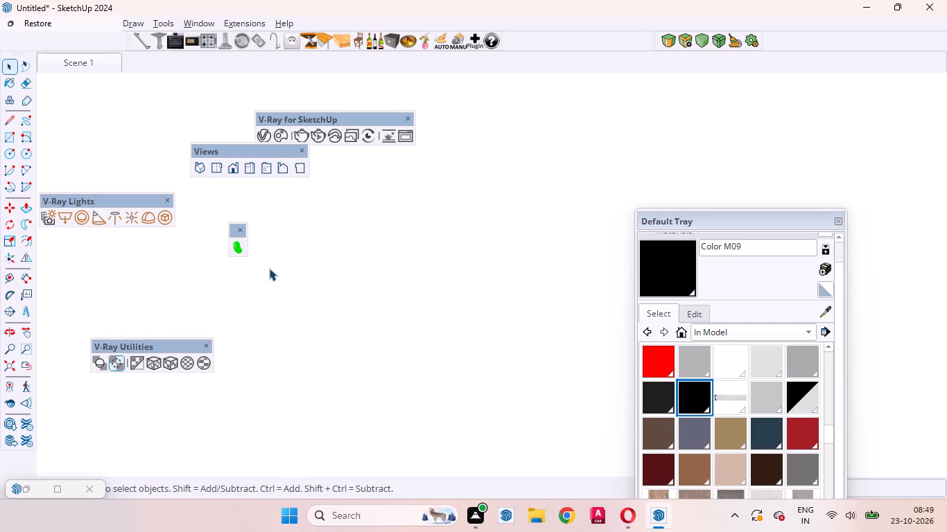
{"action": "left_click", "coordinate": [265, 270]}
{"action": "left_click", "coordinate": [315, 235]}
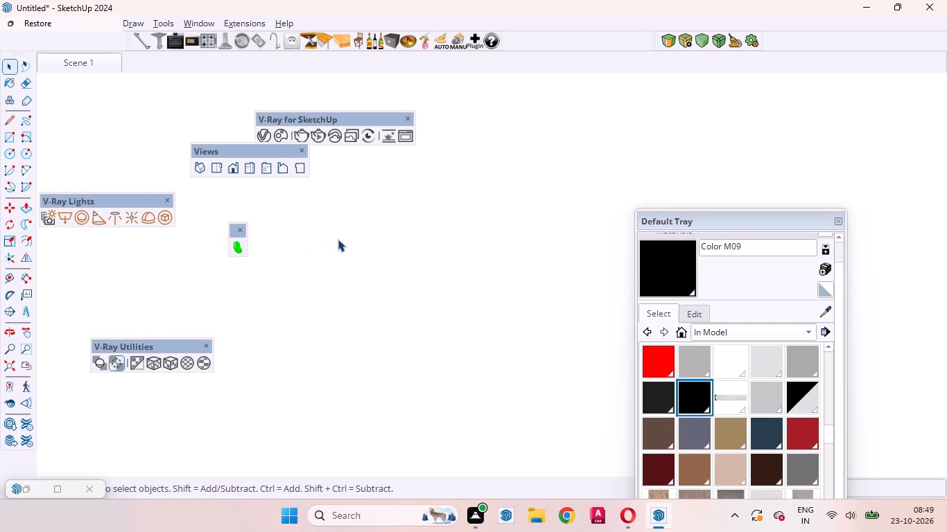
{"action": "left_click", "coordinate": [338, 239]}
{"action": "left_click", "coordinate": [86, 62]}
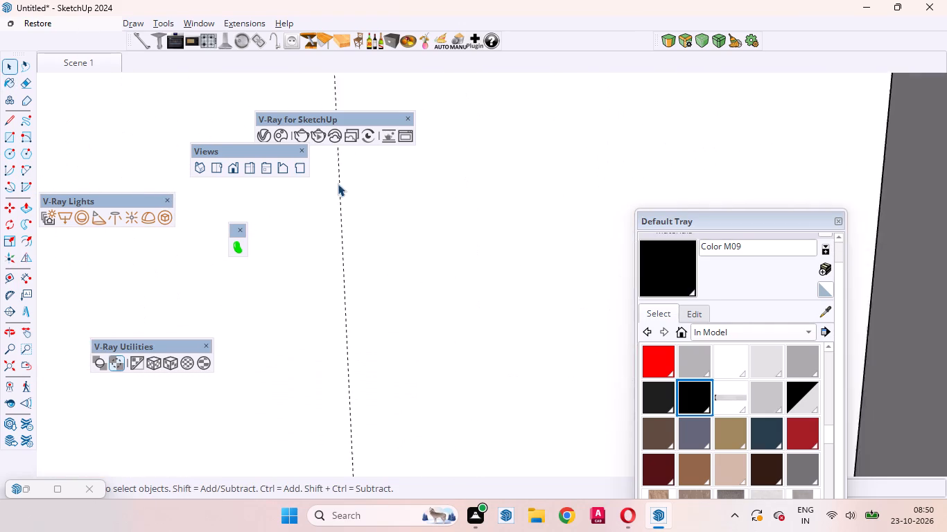
Delete the four loose models standing outside the house together with the horizontal guides running past them.
{"action": "middle_click_drag", "start_coordinate": [474, 156], "coordinate": [480, 357]}
{"action": "scroll", "coordinate": [490, 254], "scroll_direction": "down", "scroll_amount": 20}
{"action": "scroll", "coordinate": [490, 254], "scroll_direction": "down", "scroll_amount": 2}
{"action": "scroll", "coordinate": [506, 244], "scroll_direction": "up", "scroll_amount": 7}
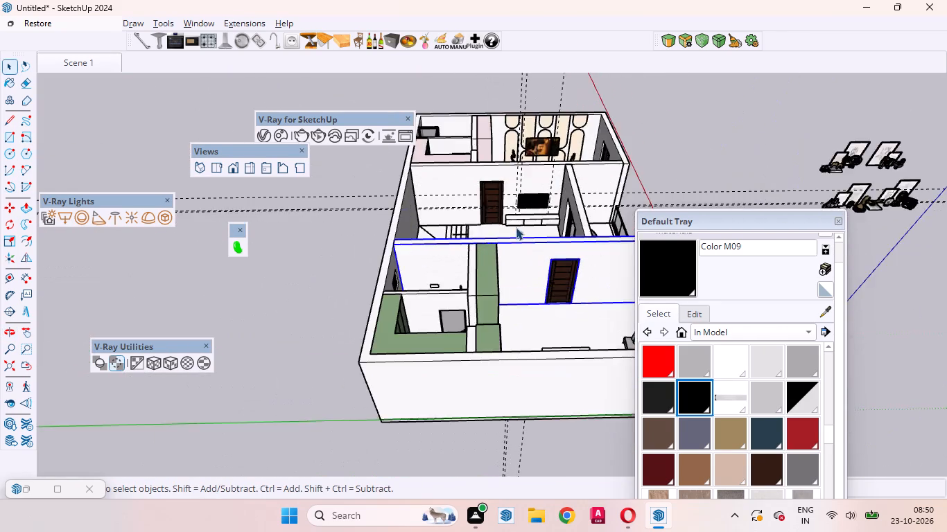
{"action": "scroll", "coordinate": [516, 227], "scroll_direction": "up", "scroll_amount": 5}
{"action": "scroll", "coordinate": [514, 228], "scroll_direction": "down", "scroll_amount": 6}
{"action": "left_click", "coordinate": [742, 123]}
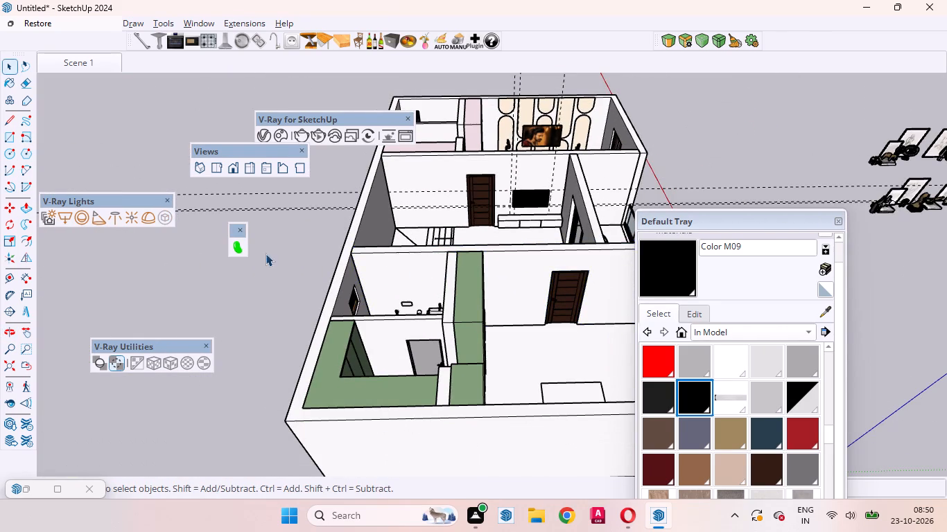
{"action": "scroll", "coordinate": [247, 285], "scroll_direction": "down", "scroll_amount": 15}
{"action": "left_click_drag", "start_coordinate": [487, 278], "coordinate": [469, 211]}
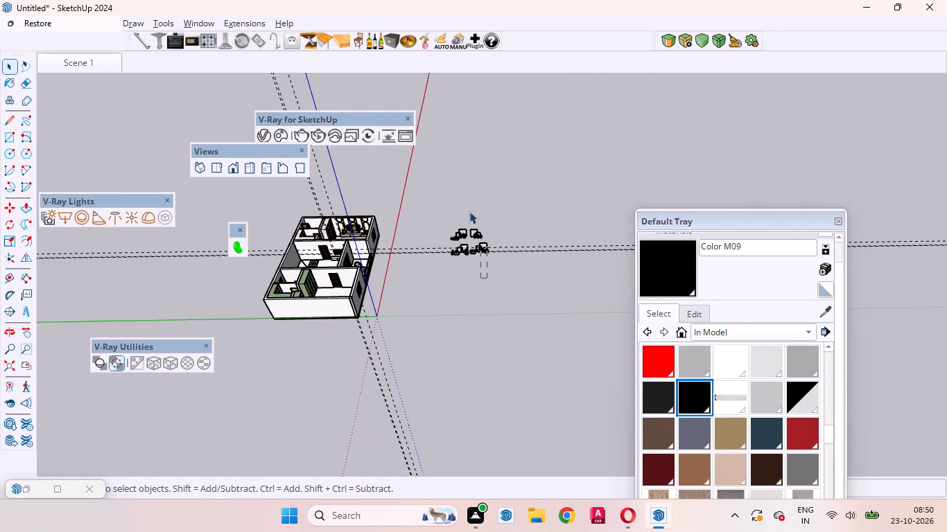
{"action": "left_click_drag", "start_coordinate": [469, 211], "coordinate": [451, 171]}
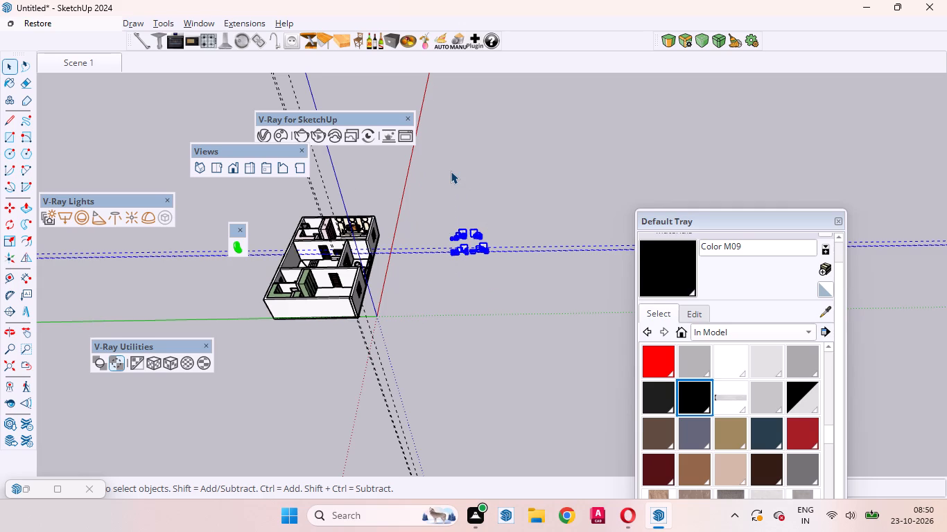
{"action": "key", "text": "Delete"}
Select the remaining vertical guides passing through the house and delete them.
{"action": "scroll", "coordinate": [412, 256], "scroll_direction": "up", "scroll_amount": 18}
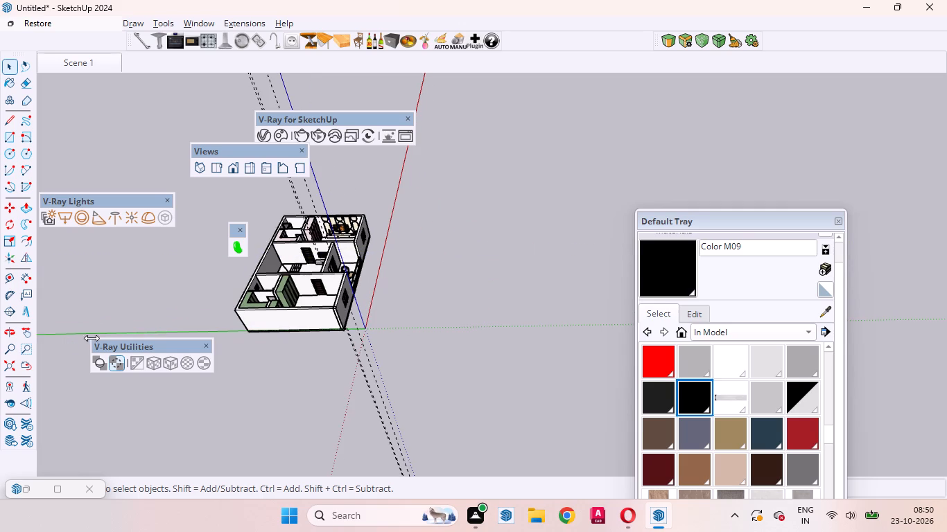
{"action": "scroll", "coordinate": [385, 342], "scroll_direction": "down", "scroll_amount": 6}
{"action": "scroll", "coordinate": [400, 272], "scroll_direction": "up", "scroll_amount": 6}
{"action": "left_click_drag", "start_coordinate": [333, 200], "coordinate": [232, 139]}
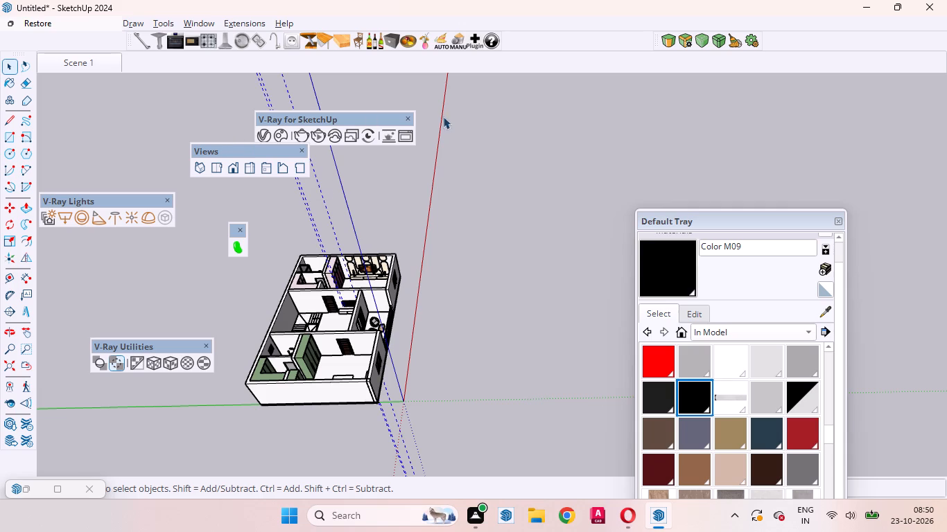
{"action": "key", "text": "Delete"}
Examine the middle room's black panel and low cabinet, and the overall house with the guides cleared.
{"action": "scroll", "coordinate": [543, 220], "scroll_direction": "down", "scroll_amount": 5}
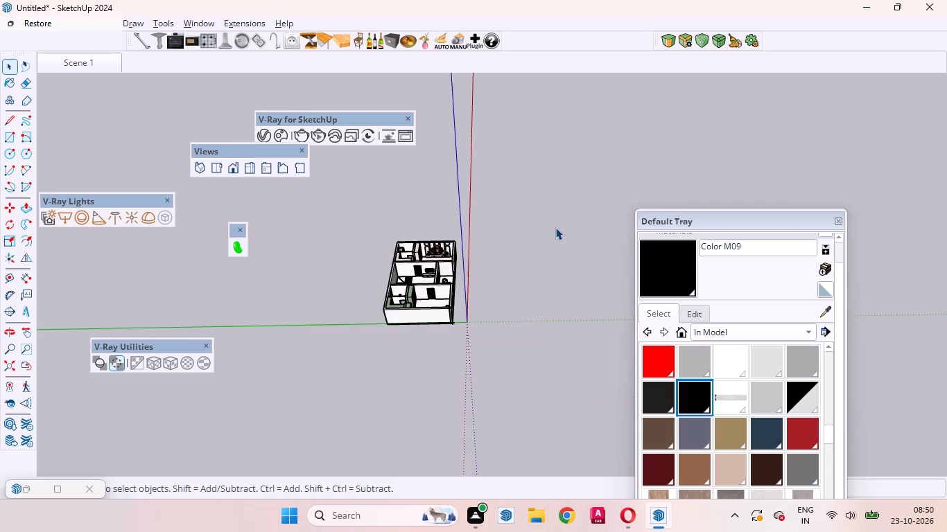
{"action": "scroll", "coordinate": [372, 251], "scroll_direction": "up", "scroll_amount": 5}
{"action": "scroll", "coordinate": [315, 299], "scroll_direction": "up", "scroll_amount": 5}
{"action": "scroll", "coordinate": [327, 290], "scroll_direction": "down", "scroll_amount": 1}
{"action": "scroll", "coordinate": [370, 278], "scroll_direction": "up", "scroll_amount": 5}
{"action": "scroll", "coordinate": [283, 281], "scroll_direction": "down", "scroll_amount": 6}
{"action": "scroll", "coordinate": [374, 258], "scroll_direction": "up", "scroll_amount": 3}
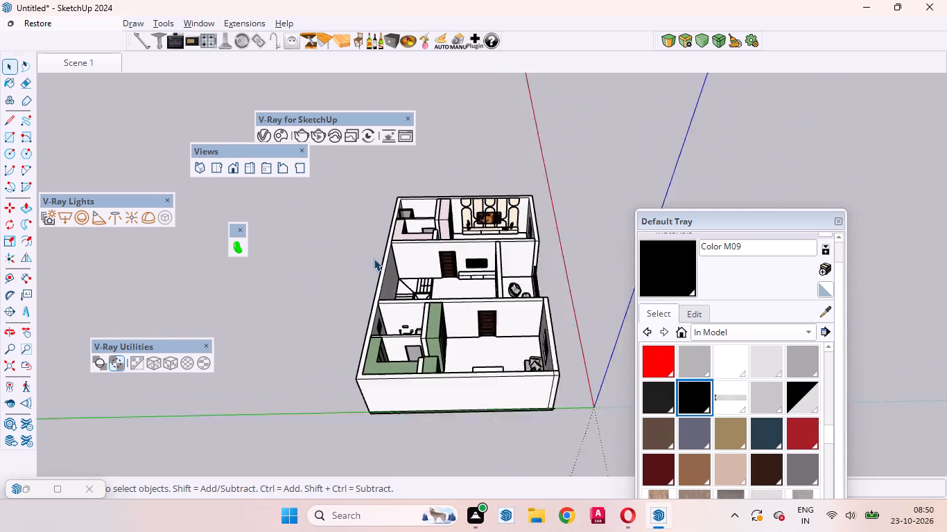
{"action": "scroll", "coordinate": [374, 258], "scroll_direction": "up", "scroll_amount": 6}
{"action": "scroll", "coordinate": [317, 281], "scroll_direction": "down", "scroll_amount": 5}
{"action": "scroll", "coordinate": [443, 276], "scroll_direction": "up", "scroll_amount": 16}
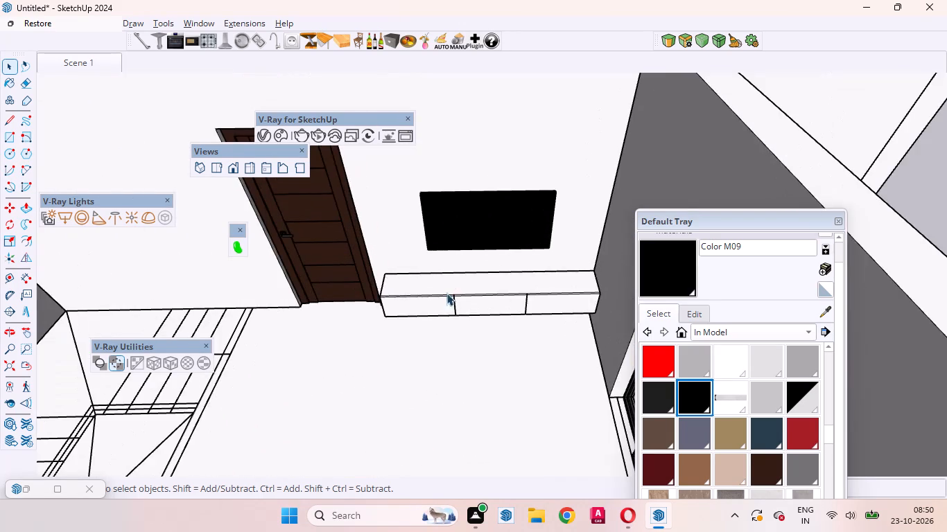
{"action": "middle_click_drag", "start_coordinate": [446, 293], "coordinate": [474, 265]}
{"action": "scroll", "coordinate": [456, 275], "scroll_direction": "up", "scroll_amount": 1}
{"action": "scroll", "coordinate": [408, 287], "scroll_direction": "down", "scroll_amount": 14}
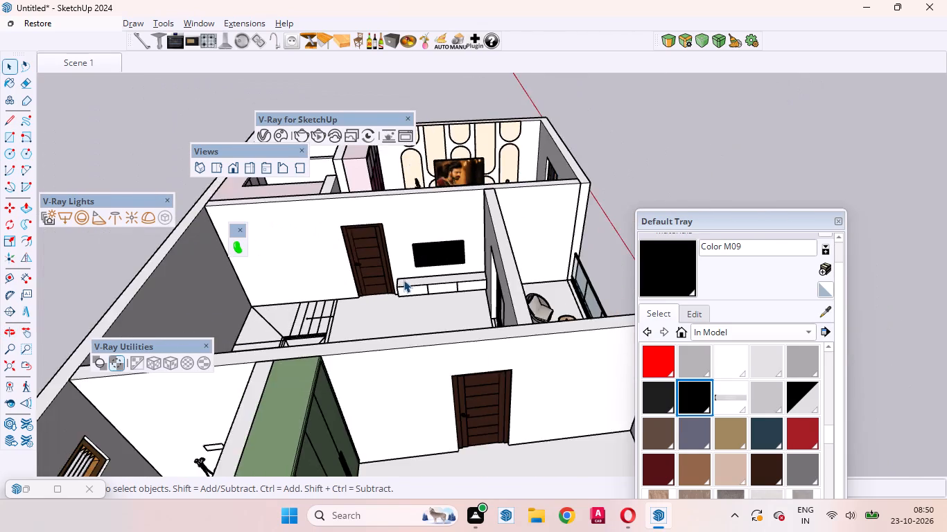
{"action": "scroll", "coordinate": [403, 280], "scroll_direction": "down", "scroll_amount": 2}
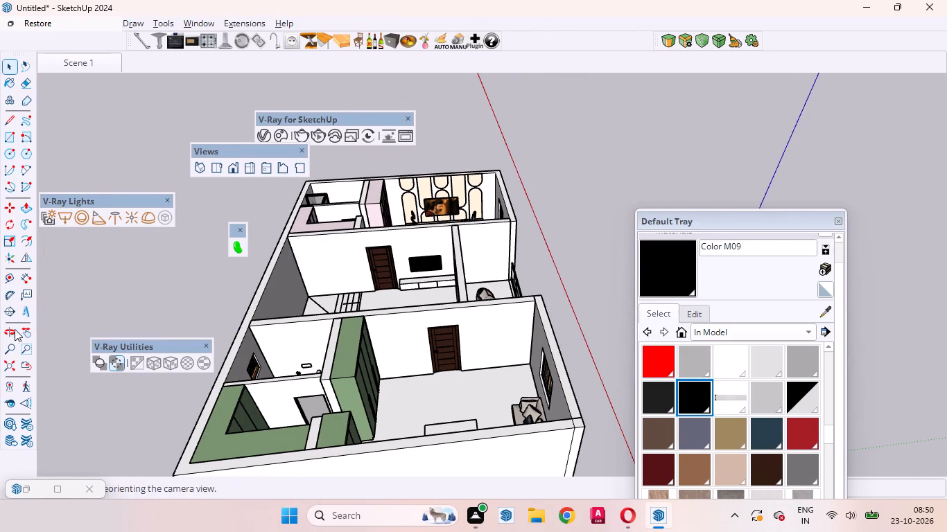
Position the camera on the middle room's floor near the sofa and coffee table, facing the black panel wall.
{"action": "left_click_drag", "start_coordinate": [9, 383], "coordinate": [15, 375]}
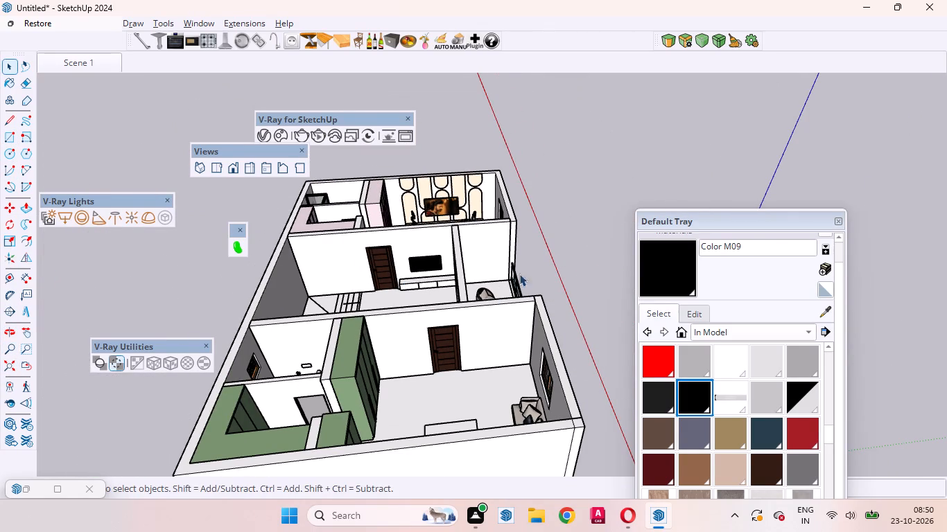
{"action": "scroll", "coordinate": [554, 244], "scroll_direction": "down", "scroll_amount": 6}
{"action": "middle_click_drag", "start_coordinate": [531, 278], "coordinate": [500, 433]}
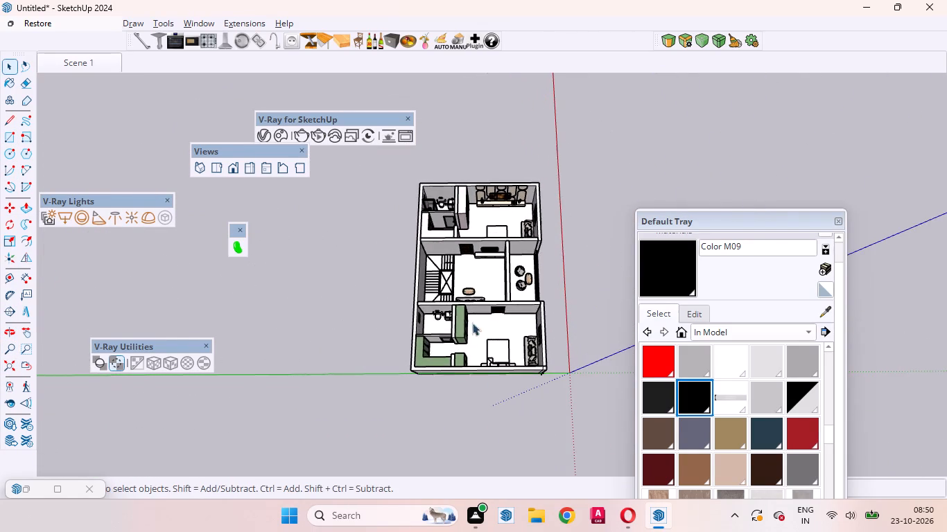
{"action": "scroll", "coordinate": [468, 305], "scroll_direction": "up", "scroll_amount": 5}
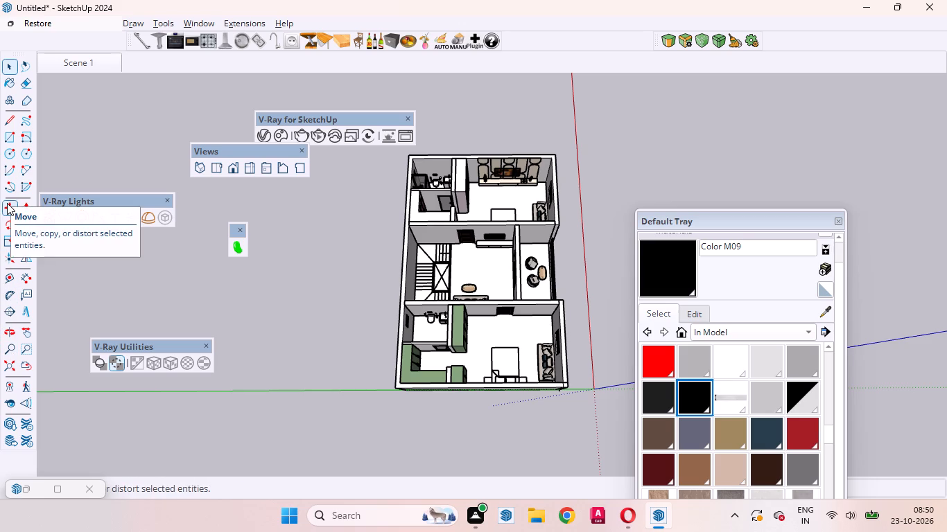
{"action": "left_click", "coordinate": [6, 382]}
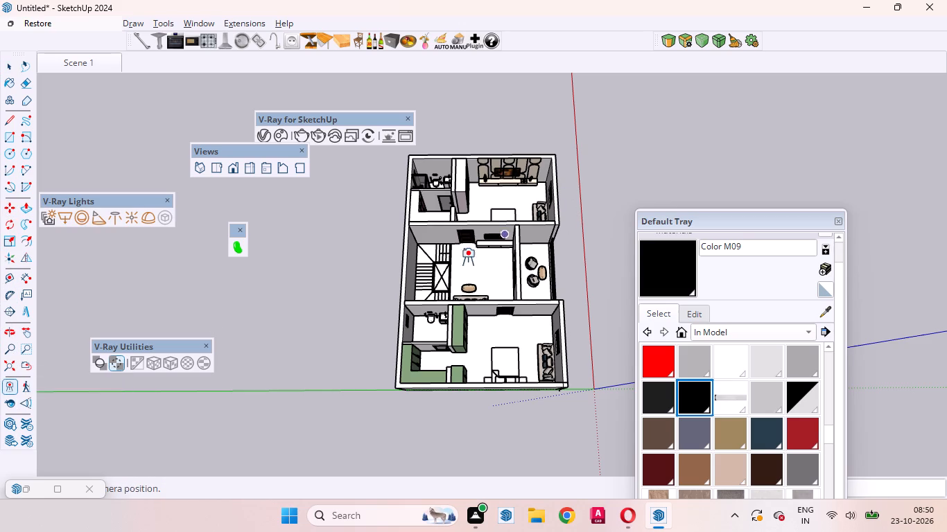
{"action": "scroll", "coordinate": [475, 286], "scroll_direction": "up", "scroll_amount": 11}
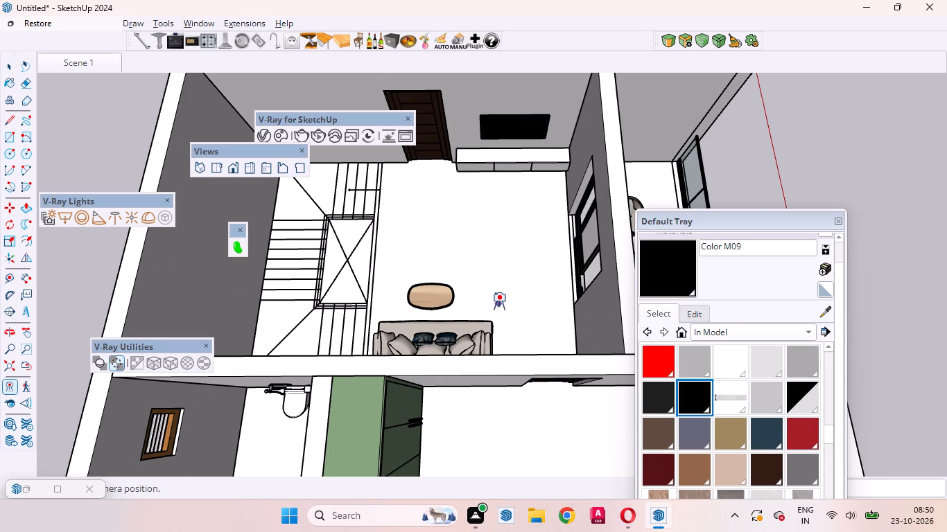
{"action": "left_click_drag", "start_coordinate": [501, 309], "coordinate": [502, 302]}
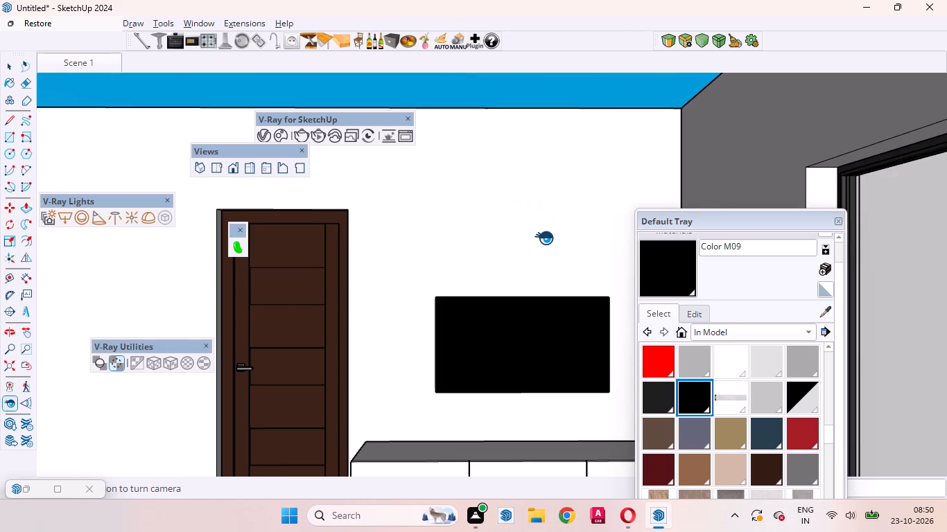
Set the camera's eye height in the middle room to 5'.
{"action": "type", "text": "5'"}
{"action": "key", "text": "Return"}
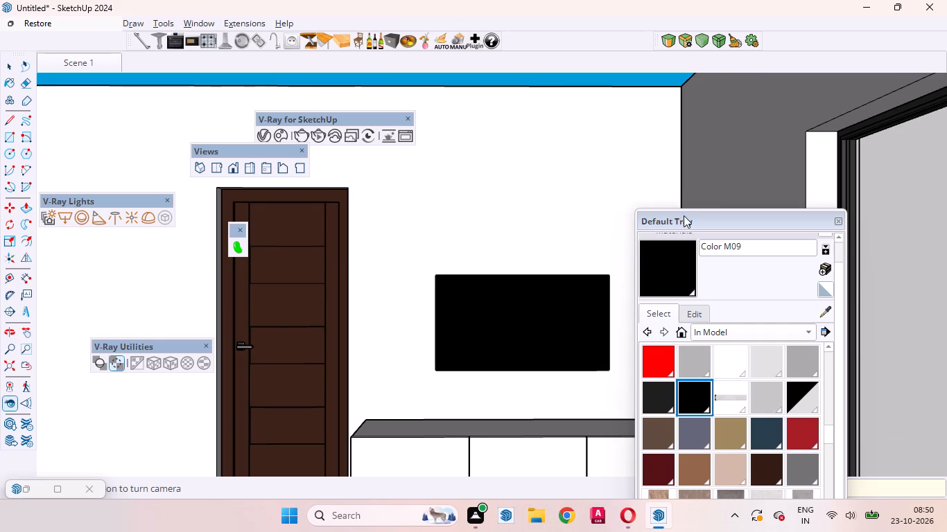
Frame the door, black panel and low cabinet together, and add this view as a new scene.
{"action": "left_click_drag", "start_coordinate": [684, 215], "coordinate": [742, 262]}
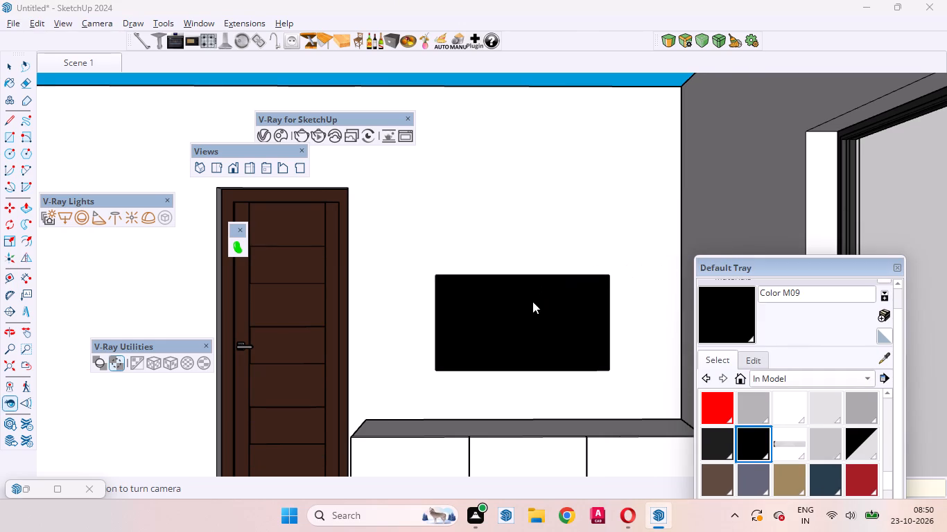
{"action": "left_click", "coordinate": [29, 335]}
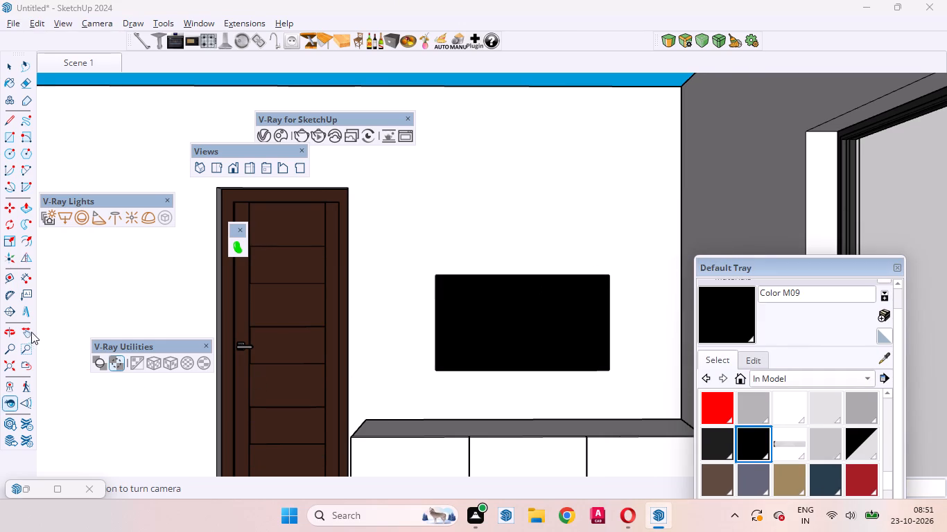
{"action": "left_click", "coordinate": [22, 330]}
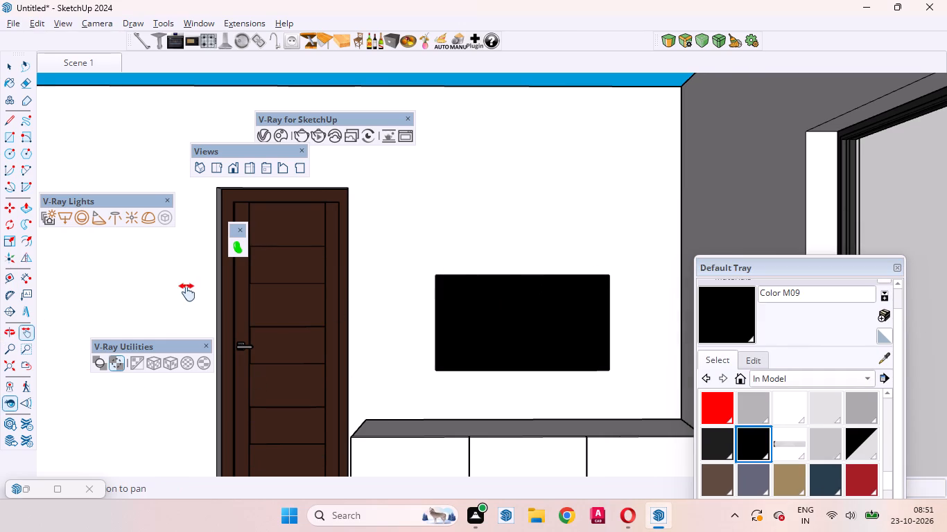
{"action": "left_click_drag", "start_coordinate": [415, 290], "coordinate": [416, 273]}
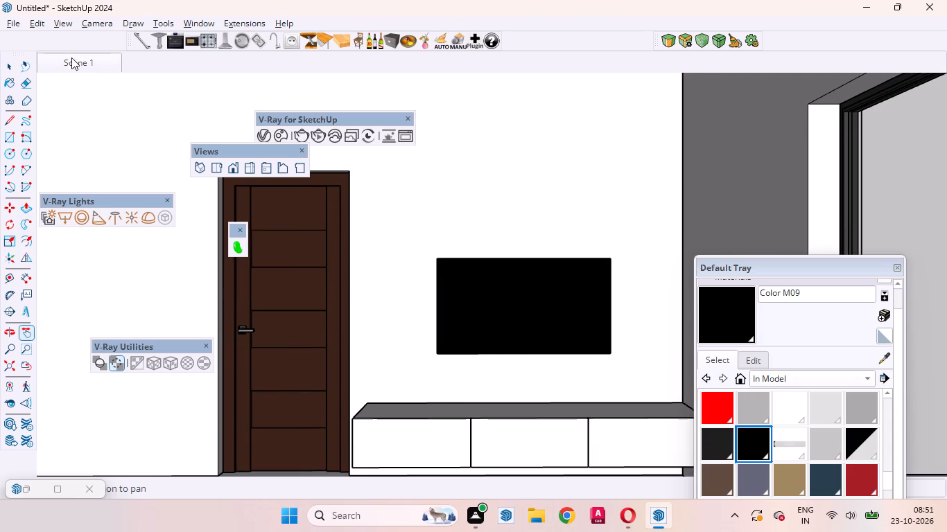
{"action": "right_click", "coordinate": [78, 60]}
{"action": "left_click", "coordinate": [119, 102]}
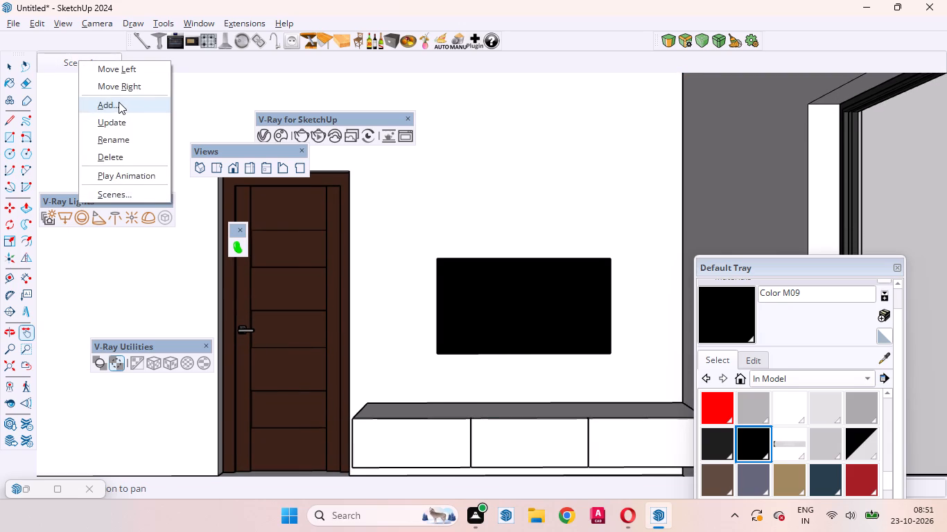
{"action": "key", "text": "space"}
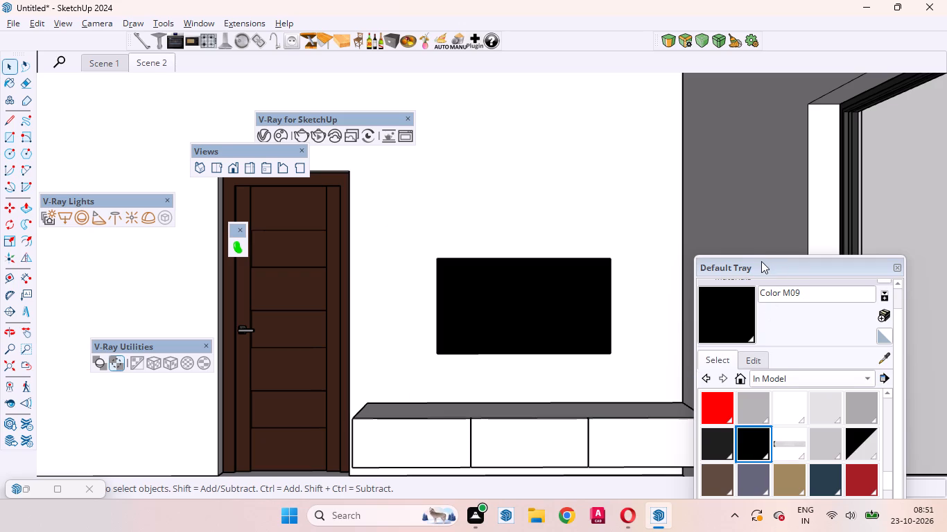
Paint the low cabinet below the black panel with the Wood Veneer 02 material from the Wood collection.
{"action": "left_click_drag", "start_coordinate": [761, 261], "coordinate": [168, 61]}
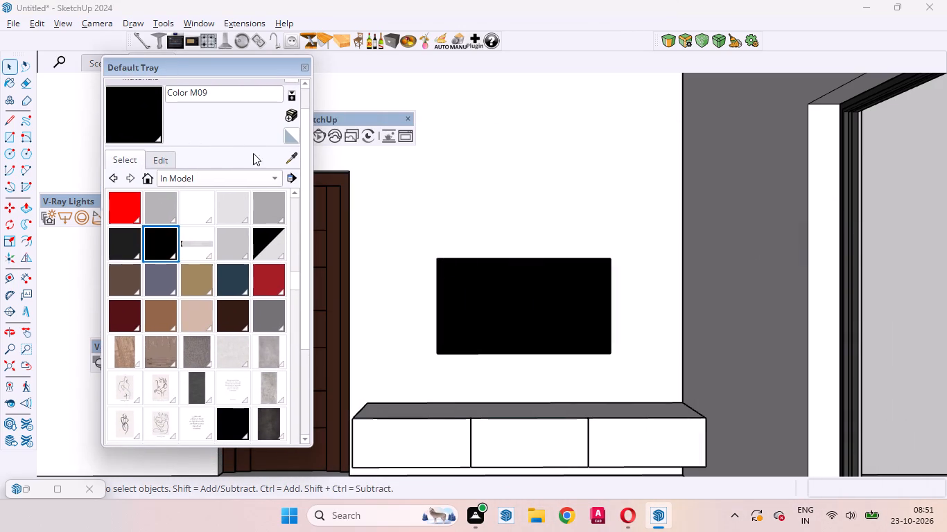
{"action": "left_click", "coordinate": [268, 176]}
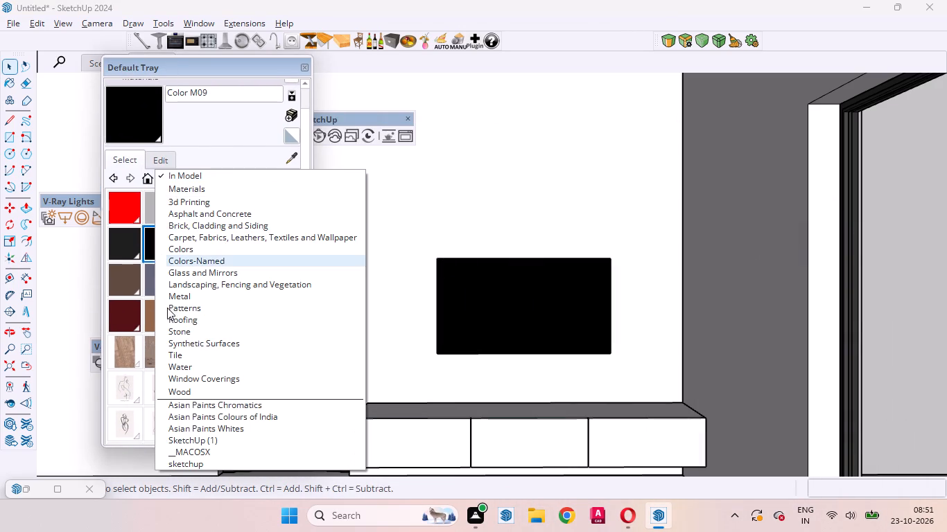
{"action": "left_click", "coordinate": [191, 390]}
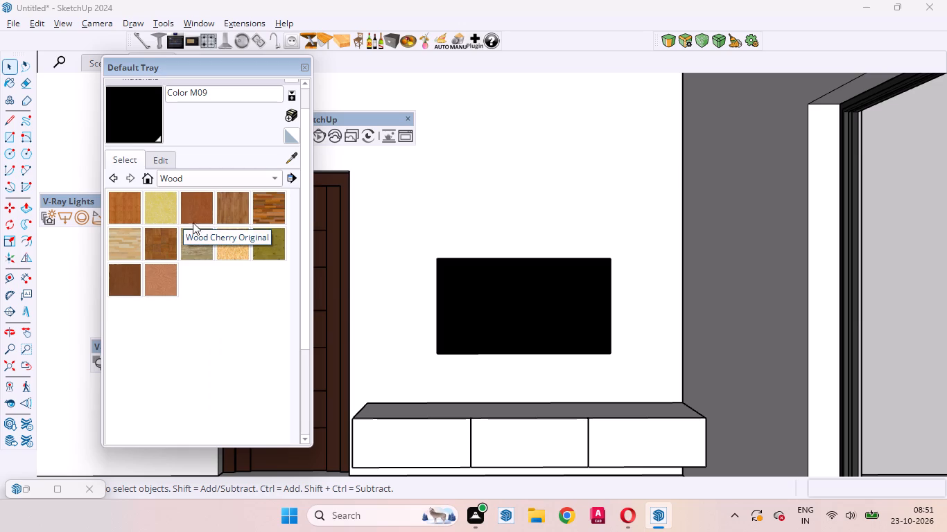
{"action": "left_click", "coordinate": [163, 274]}
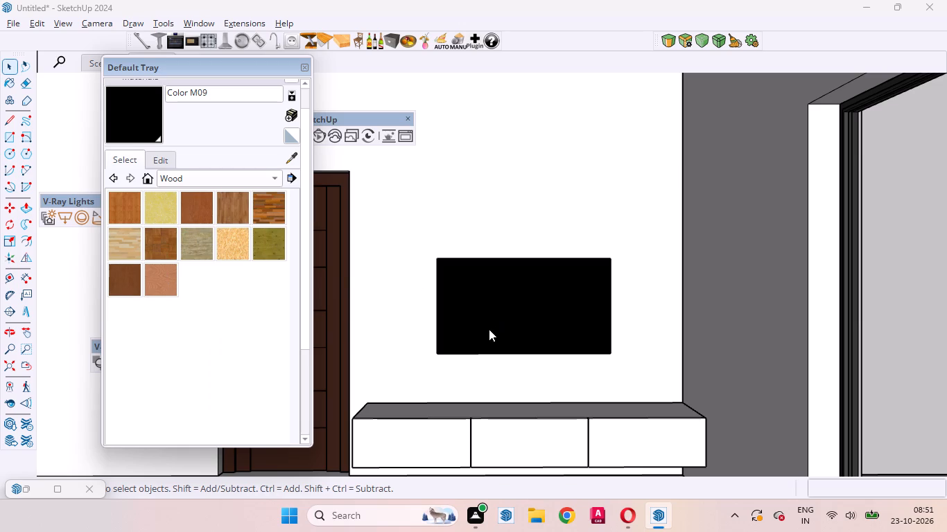
{"action": "left_click", "coordinate": [514, 432]}
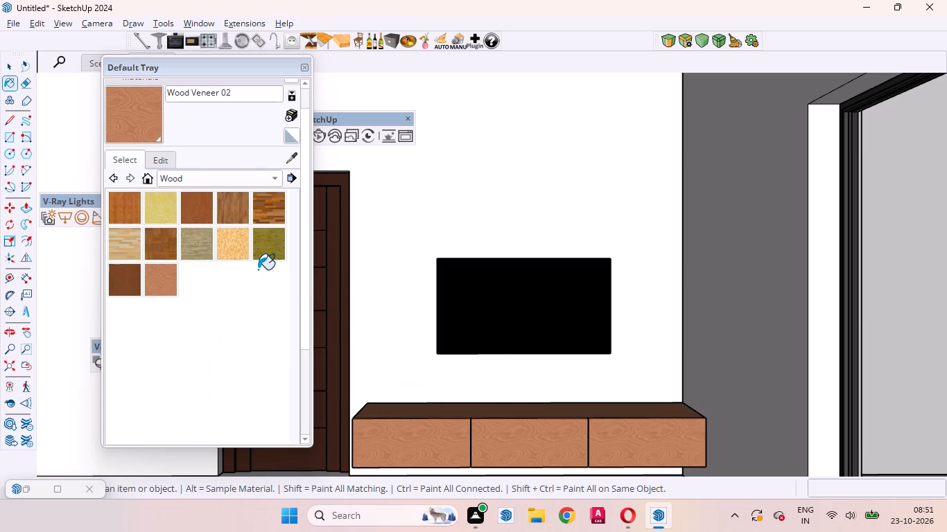
{"action": "key", "text": "space"}
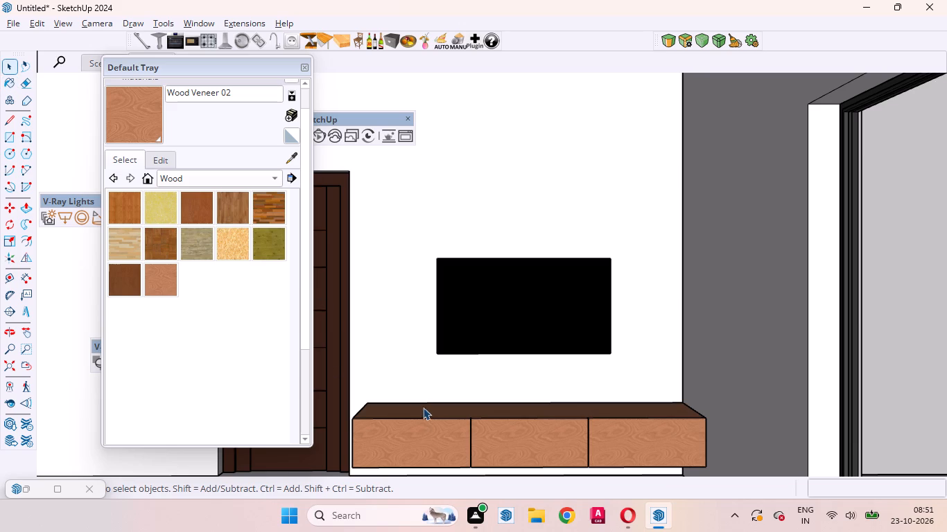
Open the low cabinet for editing and apply V-Ray's fitted tri-planar projection to each of its three front faces.
{"action": "double_click", "coordinate": [437, 441]}
{"action": "double_click", "coordinate": [419, 441]}
{"action": "left_click_drag", "start_coordinate": [175, 67], "coordinate": [767, 55]}
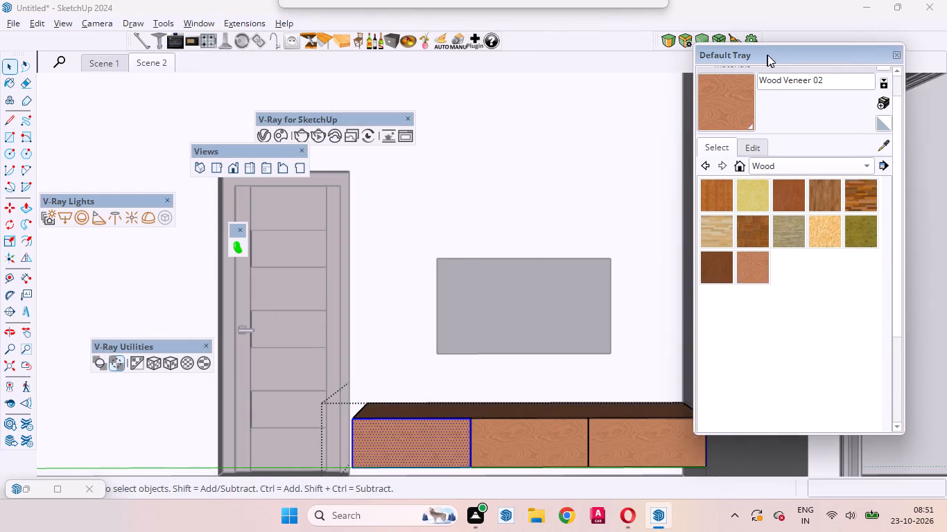
{"action": "left_click_drag", "start_coordinate": [767, 55], "coordinate": [817, 53]}
{"action": "left_click", "coordinate": [172, 365]}
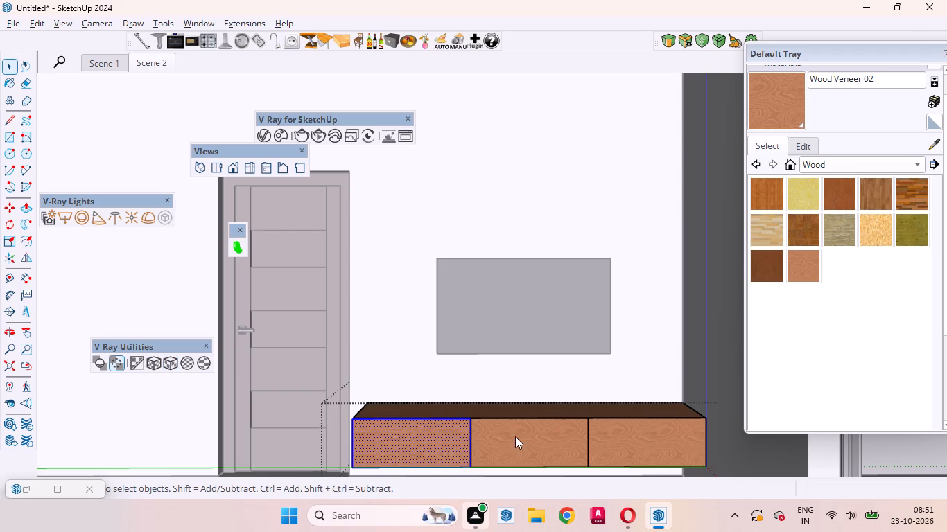
{"action": "left_click", "coordinate": [536, 434]}
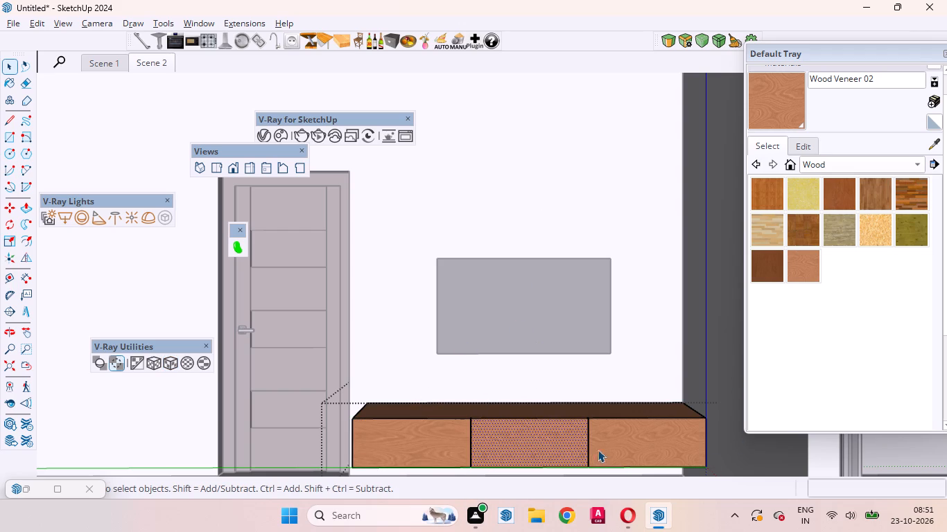
{"action": "left_click", "coordinate": [168, 366]}
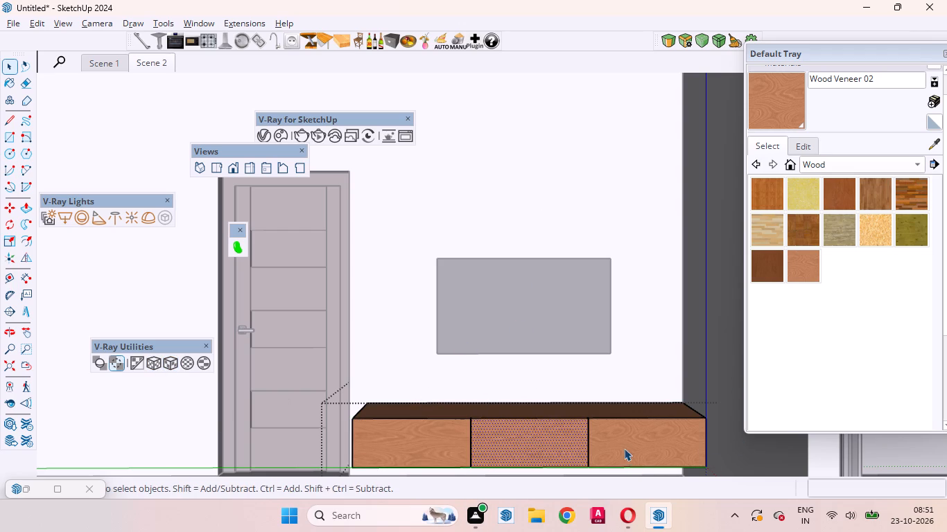
{"action": "left_click", "coordinate": [624, 448]}
{"action": "left_click", "coordinate": [171, 366]}
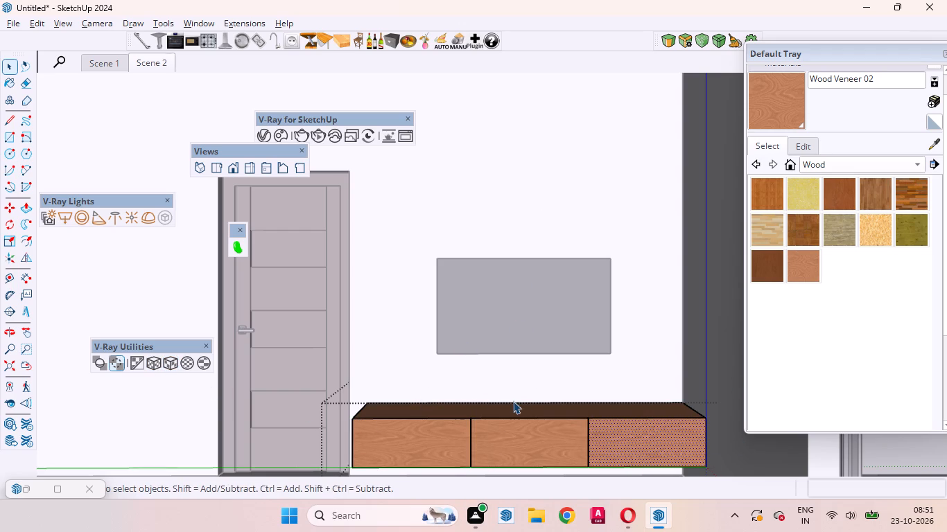
Apply the same V-Ray fitted tri-planar projection to the low cabinet's top face.
{"action": "middle_click_drag", "start_coordinate": [513, 399], "coordinate": [505, 475]}
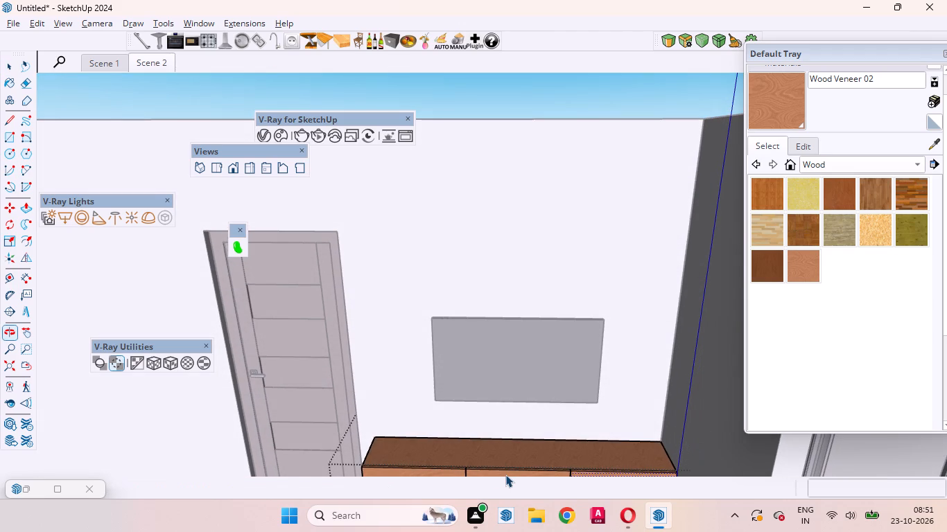
{"action": "scroll", "coordinate": [499, 148], "scroll_direction": "down", "scroll_amount": 4}
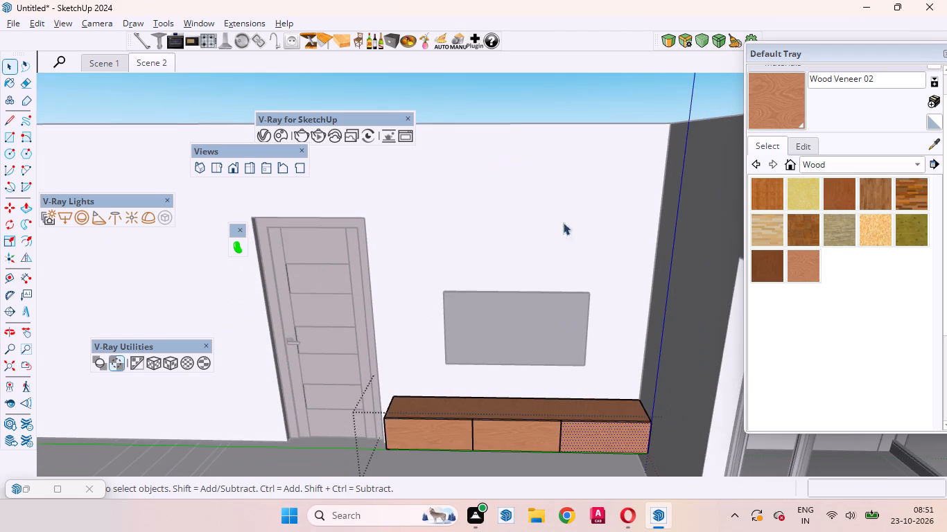
{"action": "scroll", "coordinate": [555, 428], "scroll_direction": "up", "scroll_amount": 5}
{"action": "left_click", "coordinate": [485, 400]}
{"action": "scroll", "coordinate": [234, 381], "scroll_direction": "up", "scroll_amount": 4}
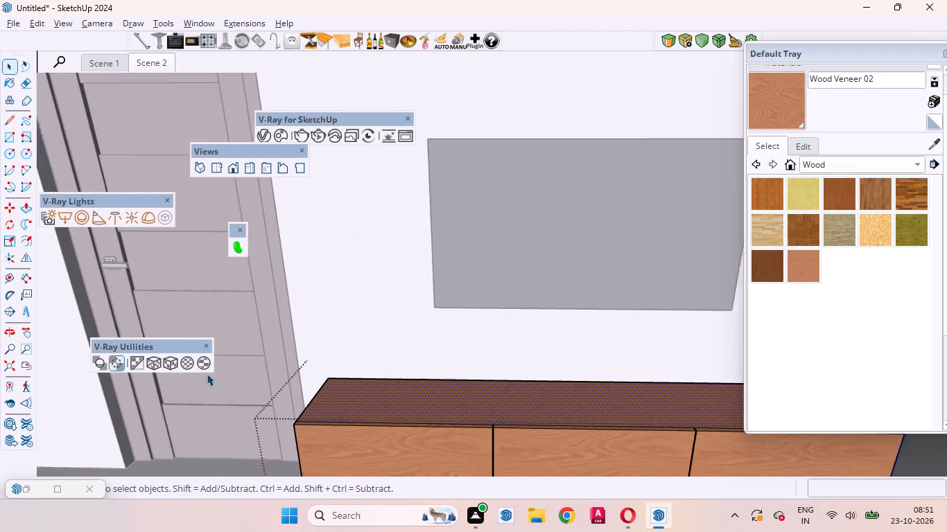
{"action": "left_click", "coordinate": [172, 363]}
Compare Scene 1 with Scene 2, close the cabinet group, and examine the decorated TV wall alongside the middle room's.
{"action": "scroll", "coordinate": [496, 326], "scroll_direction": "down", "scroll_amount": 13}
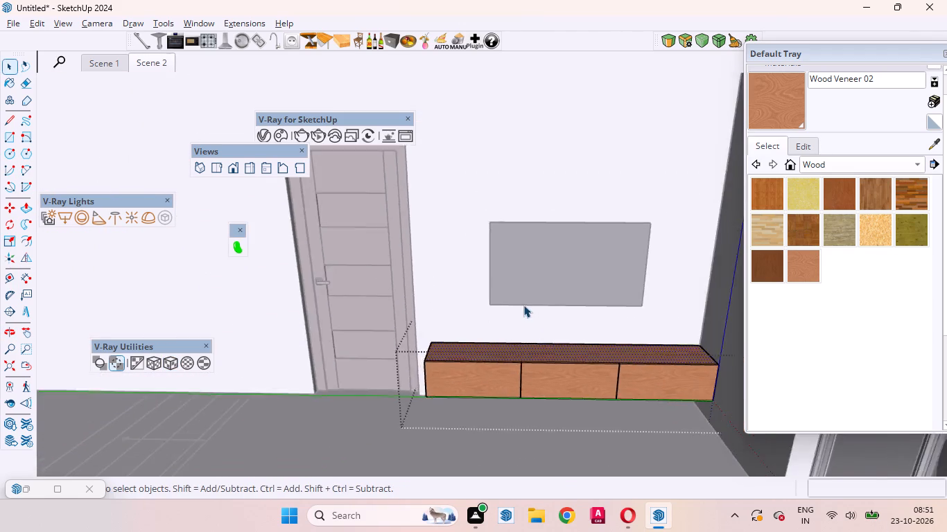
{"action": "scroll", "coordinate": [523, 305], "scroll_direction": "down", "scroll_amount": 7}
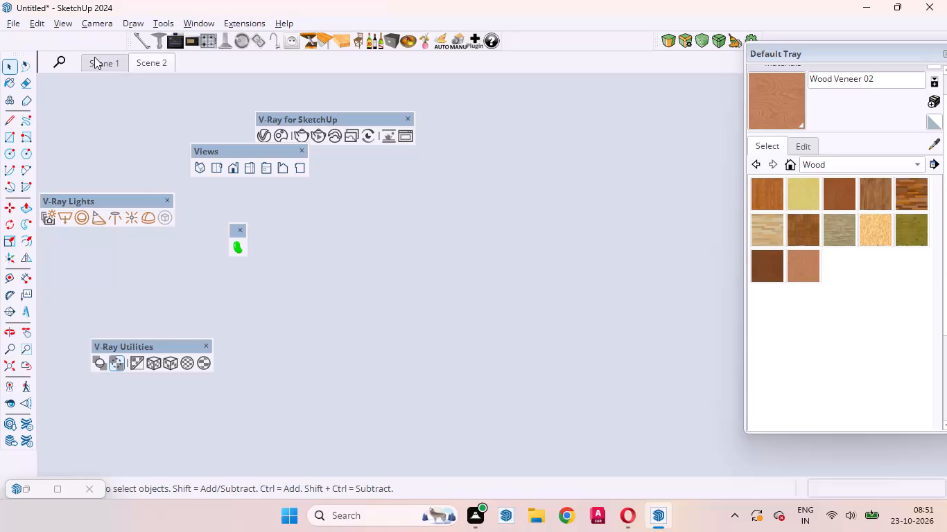
{"action": "left_click", "coordinate": [94, 57]}
{"action": "left_click", "coordinate": [104, 64]}
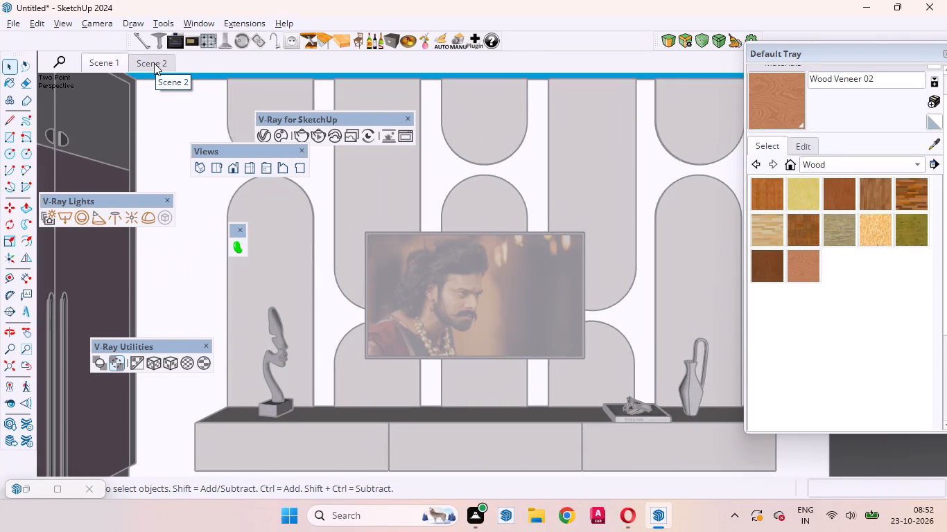
{"action": "left_click", "coordinate": [154, 63]}
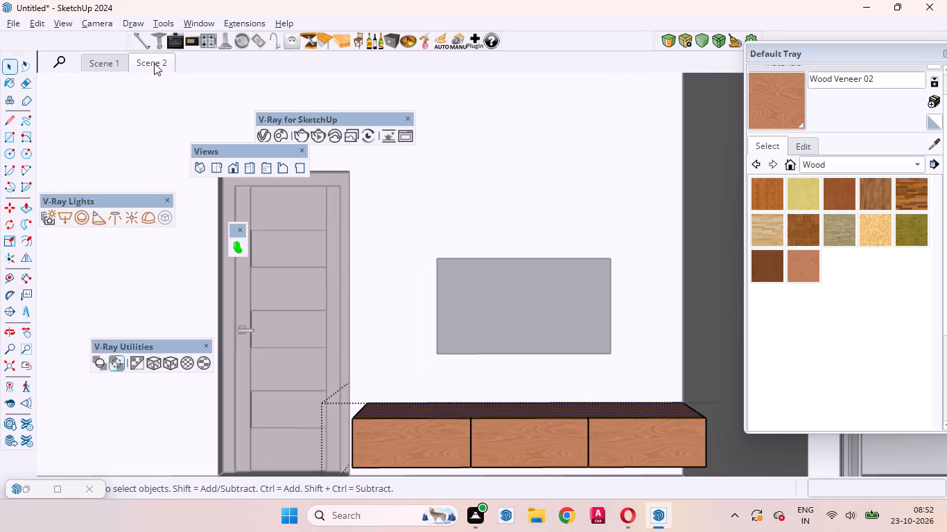
{"action": "left_click", "coordinate": [118, 62]}
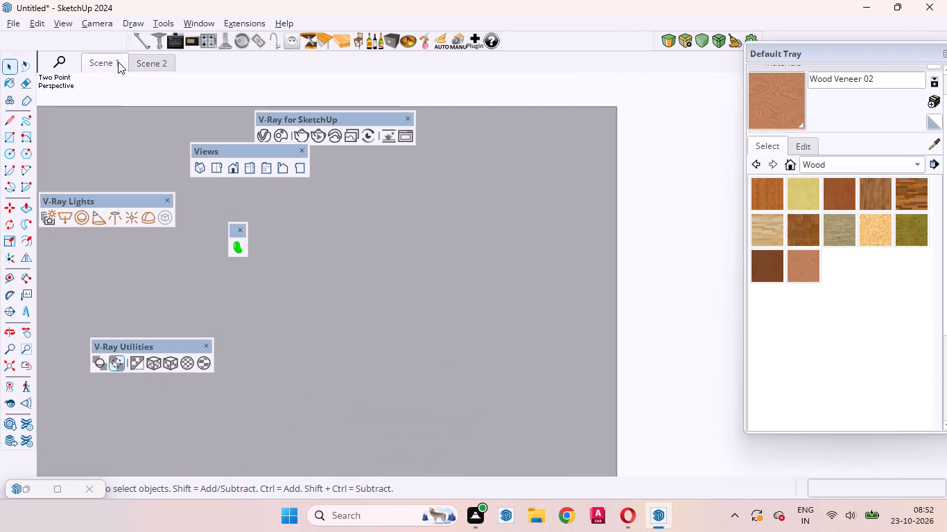
{"action": "left_click", "coordinate": [139, 63]}
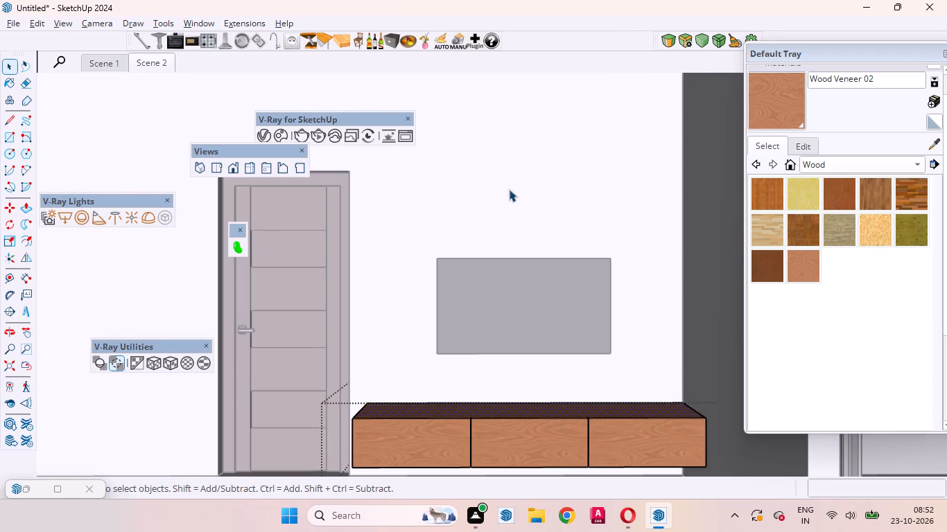
{"action": "middle_click_drag", "start_coordinate": [509, 189], "coordinate": [550, 350]}
{"action": "scroll", "coordinate": [492, 209], "scroll_direction": "down", "scroll_amount": 19}
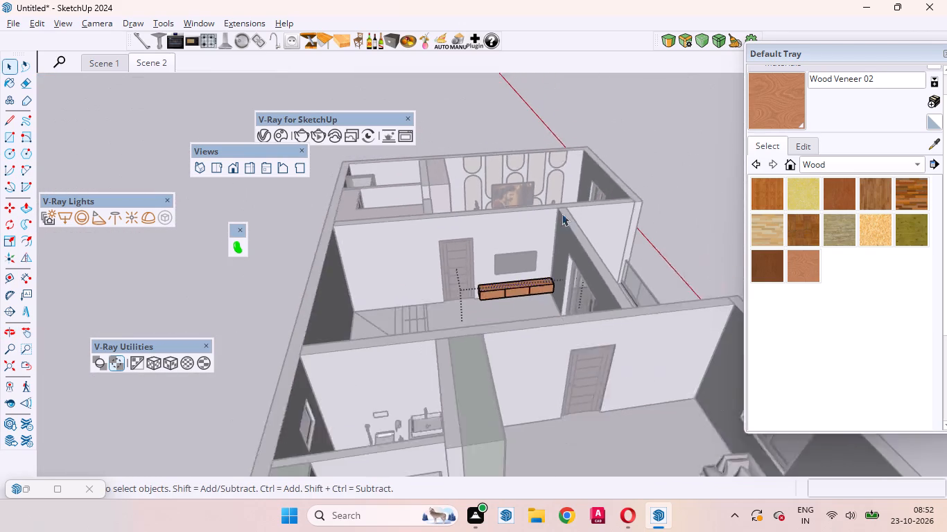
{"action": "left_click", "coordinate": [650, 156]}
{"action": "scroll", "coordinate": [520, 180], "scroll_direction": "up", "scroll_amount": 12}
{"action": "middle_click_drag", "start_coordinate": [417, 221], "coordinate": [500, 217]}
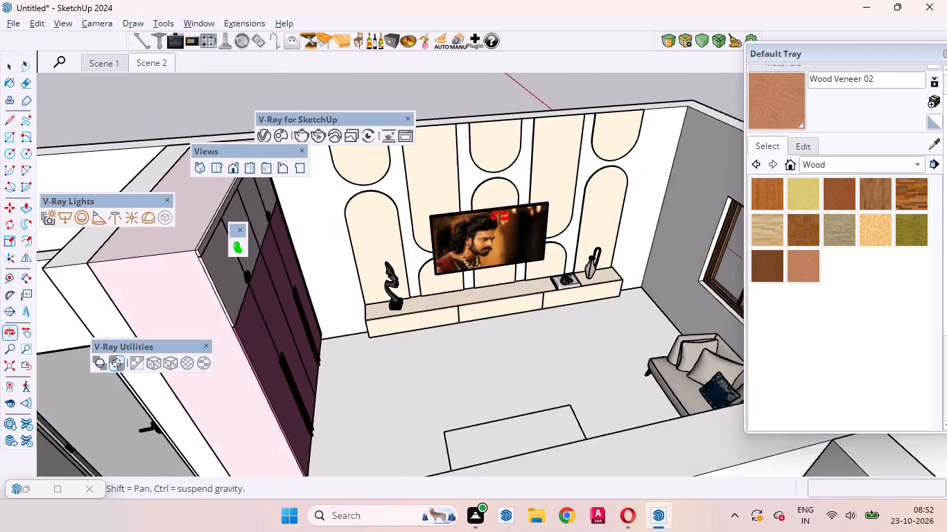
{"action": "middle_click_drag", "start_coordinate": [500, 217], "coordinate": [356, 228]}
{"action": "scroll", "coordinate": [523, 213], "scroll_direction": "down", "scroll_amount": 10}
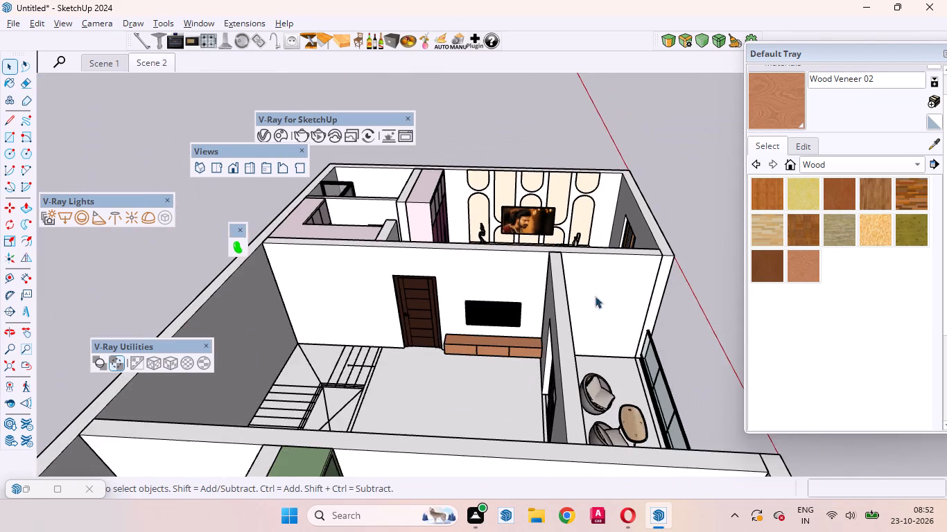
Move the black TV panel down the wall to the wood-veneer low cabinet.
{"action": "scroll", "coordinate": [571, 321], "scroll_direction": "up", "scroll_amount": 16}
{"action": "middle_click_drag", "start_coordinate": [522, 296], "coordinate": [596, 270]}
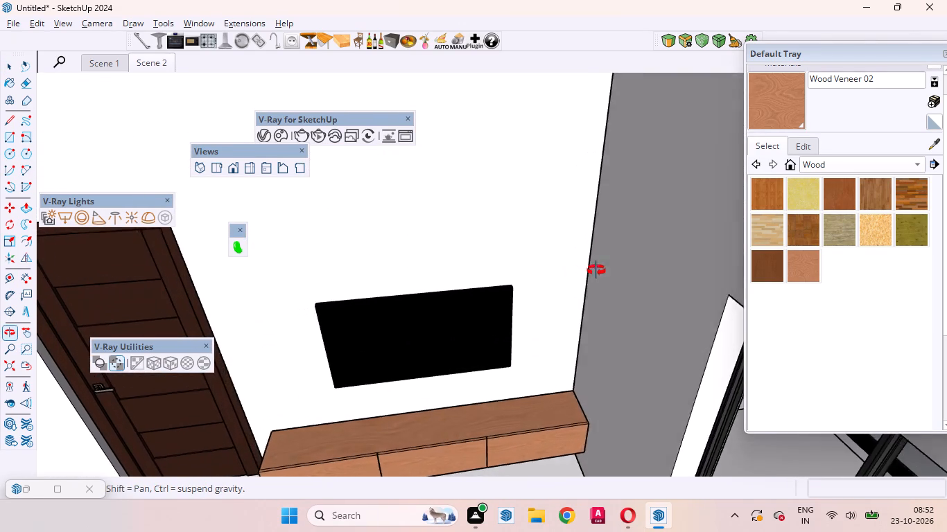
{"action": "middle_click_drag", "start_coordinate": [596, 270], "coordinate": [632, 265]}
{"action": "left_click", "coordinate": [471, 329]}
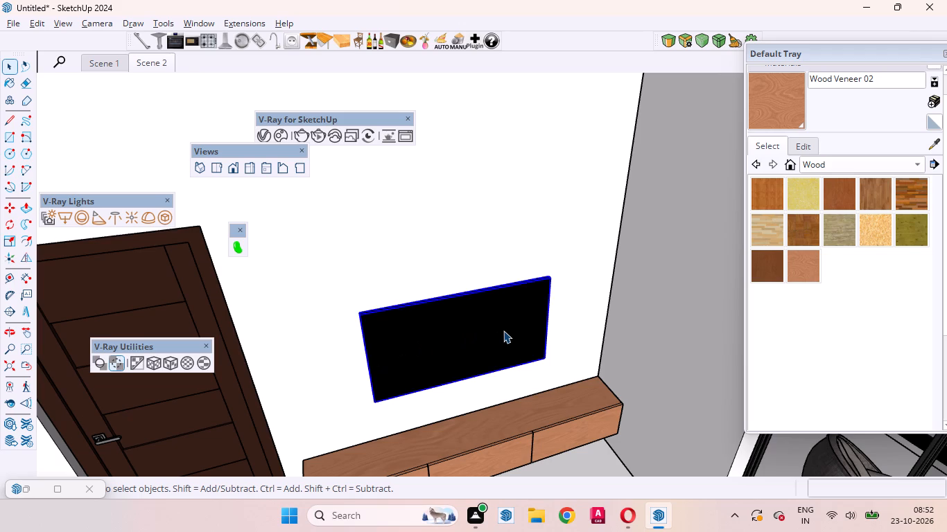
{"action": "key", "text": "m"}
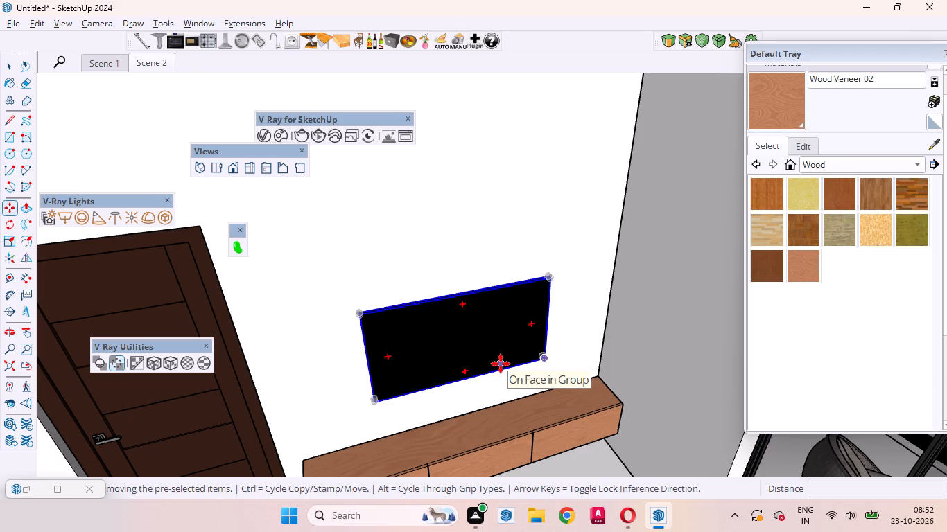
{"action": "left_click", "coordinate": [501, 364]}
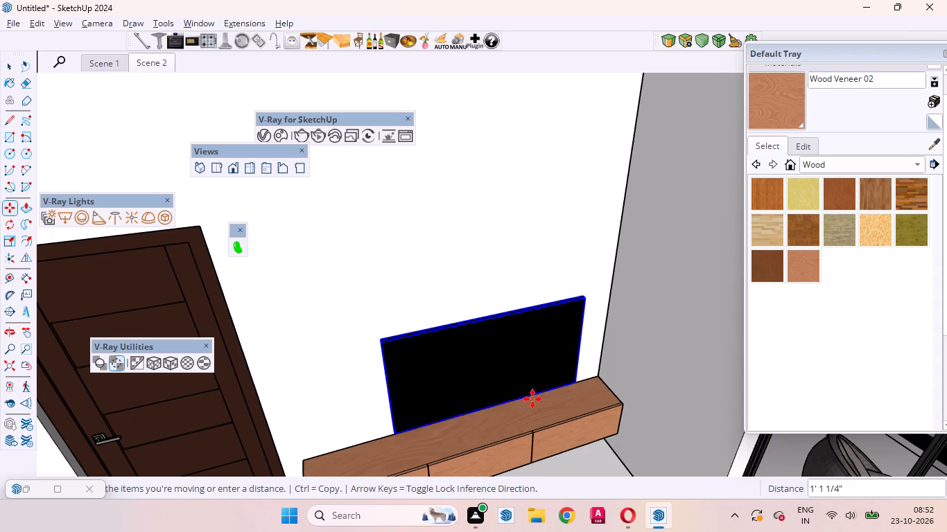
{"action": "left_click", "coordinate": [544, 418]}
{"action": "key", "text": "space"}
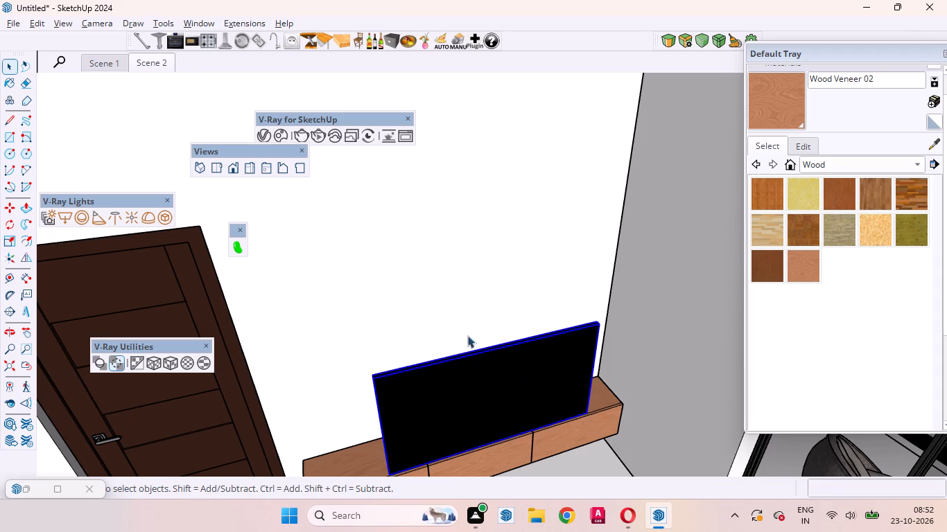
Add a vertical guide on the TV wall from the low cabinet's door-side back corner up to the wall's top edge.
{"action": "scroll", "coordinate": [532, 322], "scroll_direction": "down", "scroll_amount": 6}
{"action": "scroll", "coordinate": [354, 338], "scroll_direction": "up", "scroll_amount": 4}
{"action": "middle_click_drag", "start_coordinate": [400, 398], "coordinate": [358, 415]}
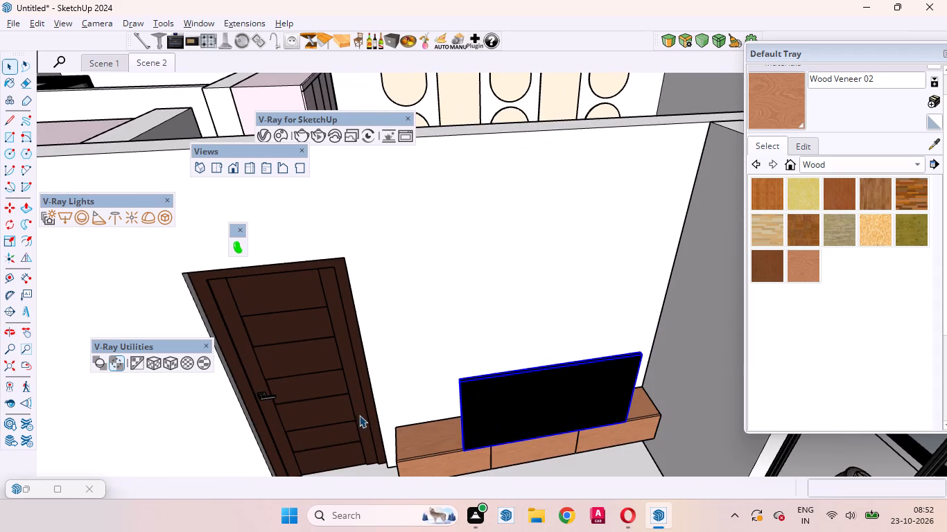
{"action": "key", "text": "t"}
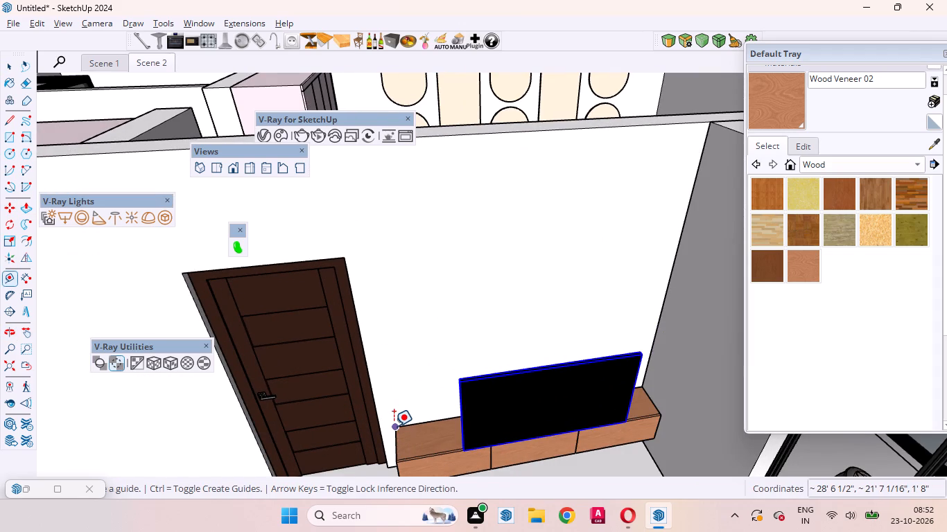
{"action": "left_click", "coordinate": [394, 426]}
{"action": "scroll", "coordinate": [387, 300], "scroll_direction": "down", "scroll_amount": 4}
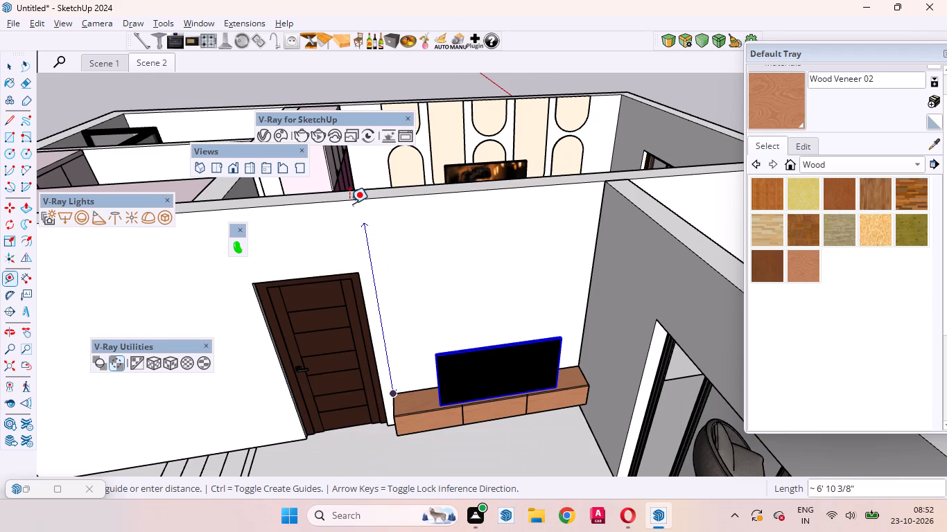
{"action": "left_click", "coordinate": [353, 199]}
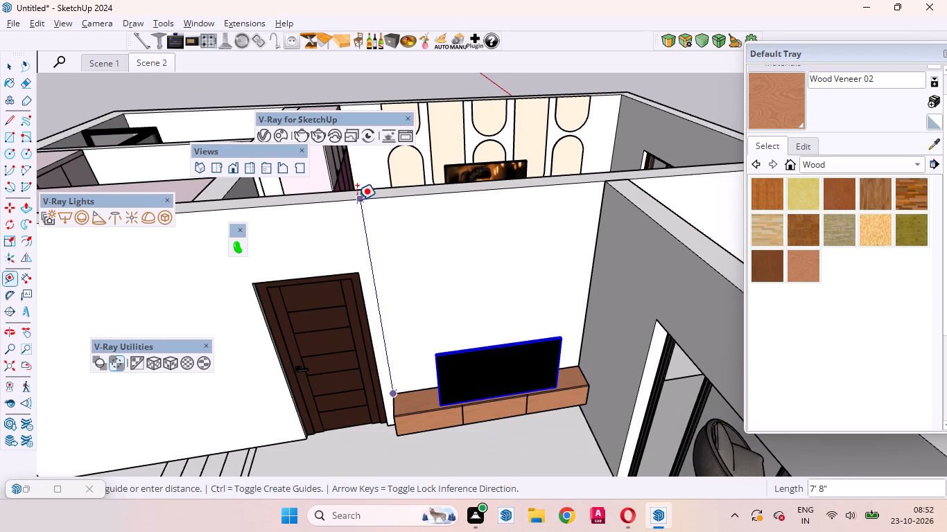
{"action": "key", "text": "space"}
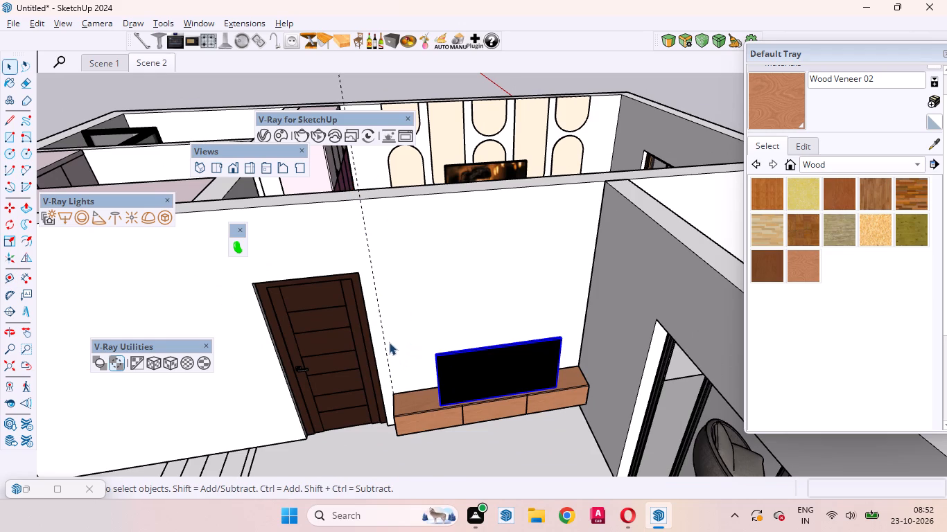
Add a second vertical guide parallel to the first, offset 2' 5 3/4" along the wall away from the door.
{"action": "key", "text": "t"}
{"action": "left_click", "coordinate": [380, 321]}
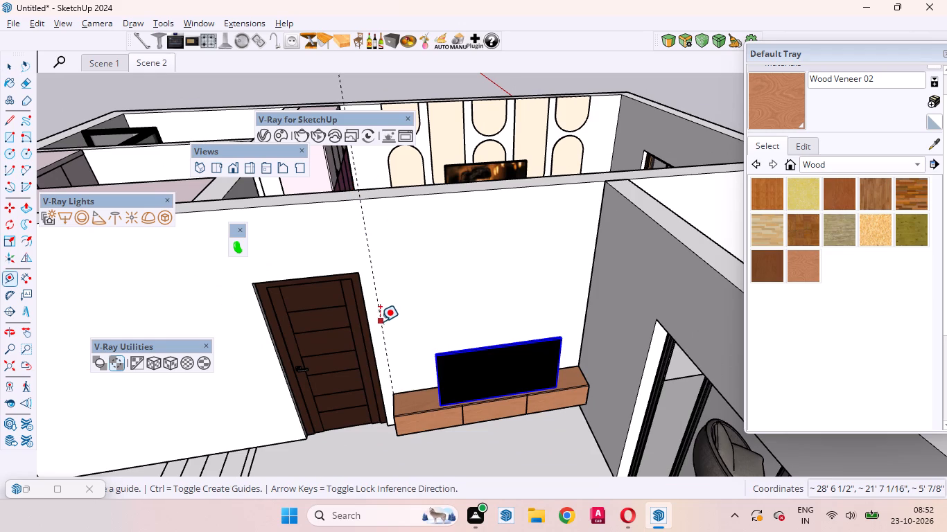
{"action": "left_click", "coordinate": [456, 314]}
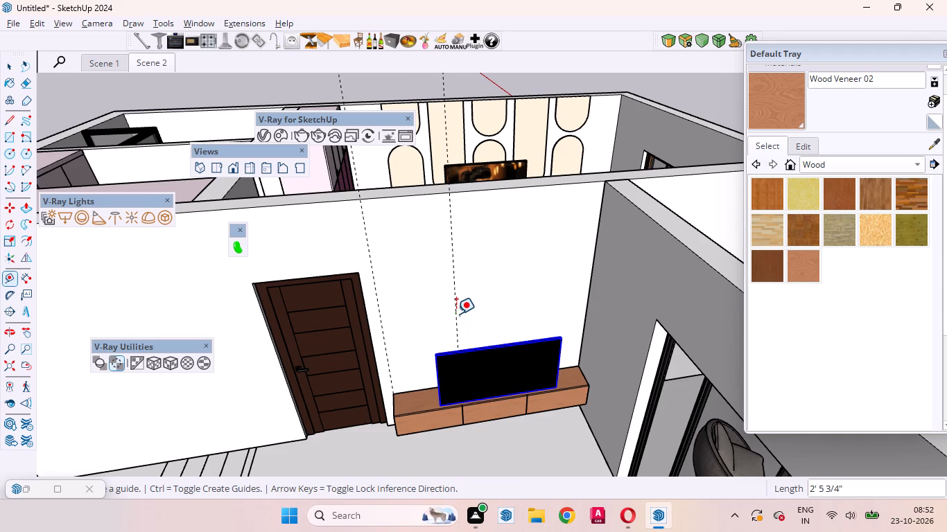
{"action": "key", "text": "space"}
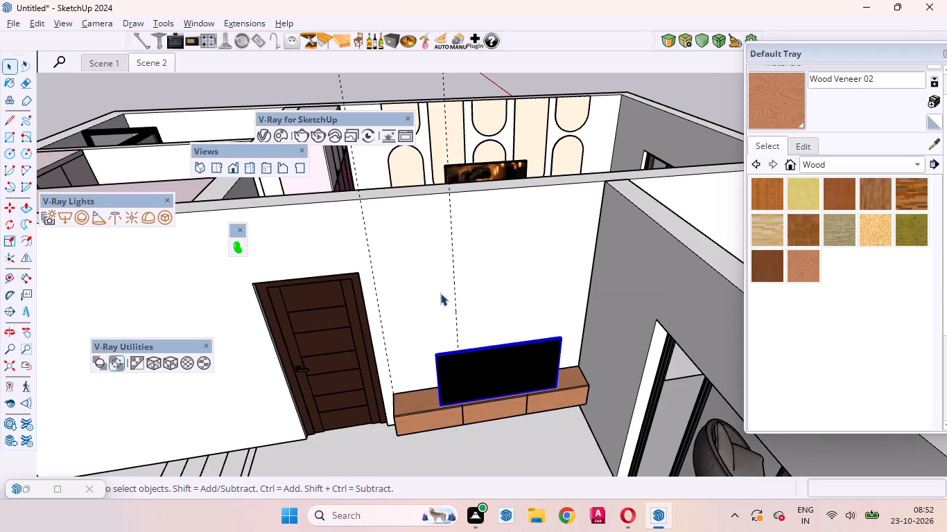
Open the wall group and draw a 7' 8" by 2' 5 3/4" rectangle between the guides, from the cabinet top to the wall top.
{"action": "left_click", "coordinate": [433, 288]}
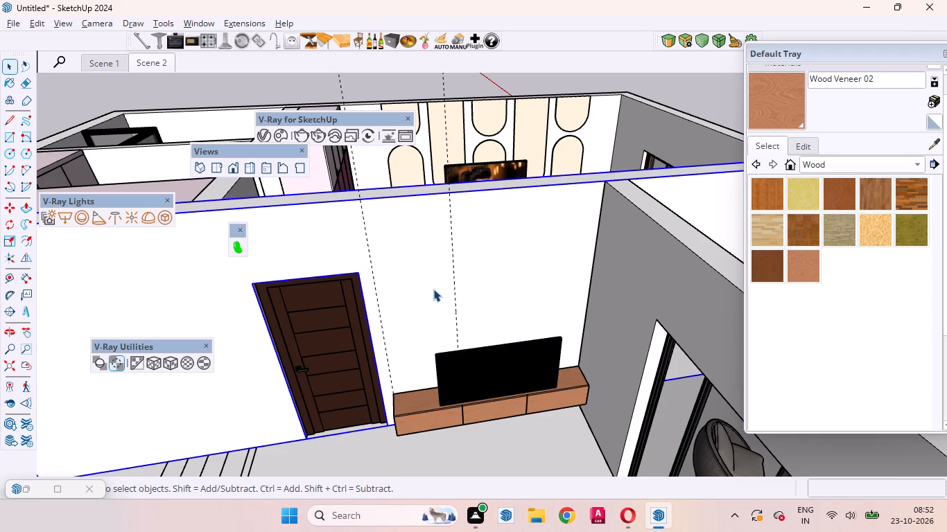
{"action": "double_click", "coordinate": [433, 289]}
{"action": "triple_click", "coordinate": [433, 289]}
{"action": "left_click", "coordinate": [424, 292]}
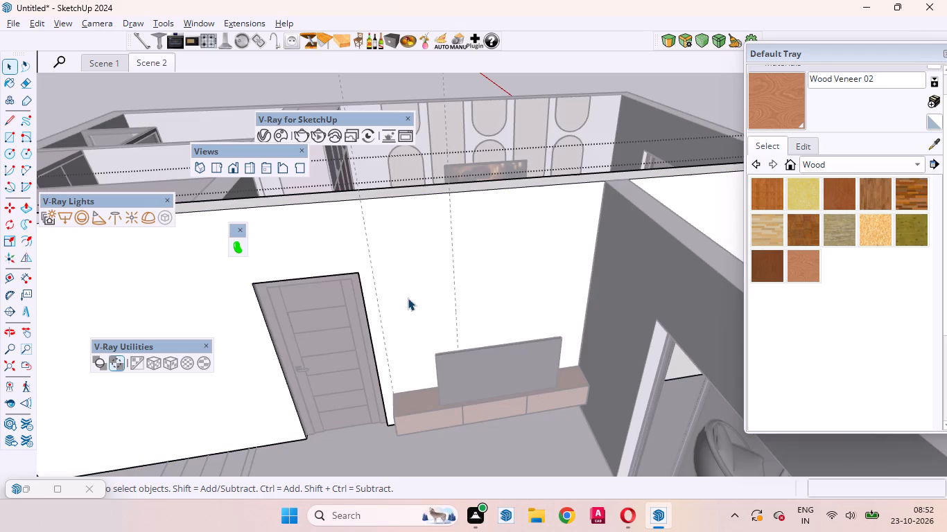
{"action": "left_click", "coordinate": [408, 297]}
{"action": "key", "text": "r"}
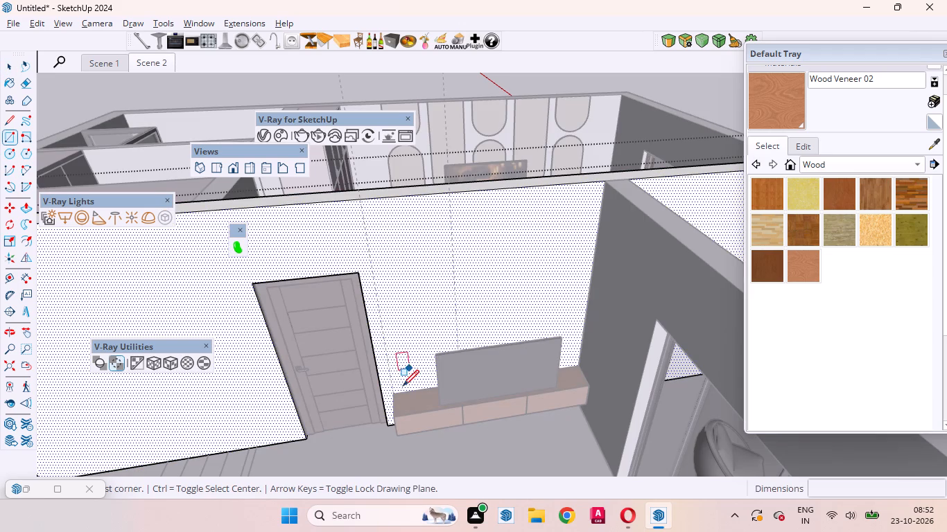
{"action": "left_click", "coordinate": [394, 393]}
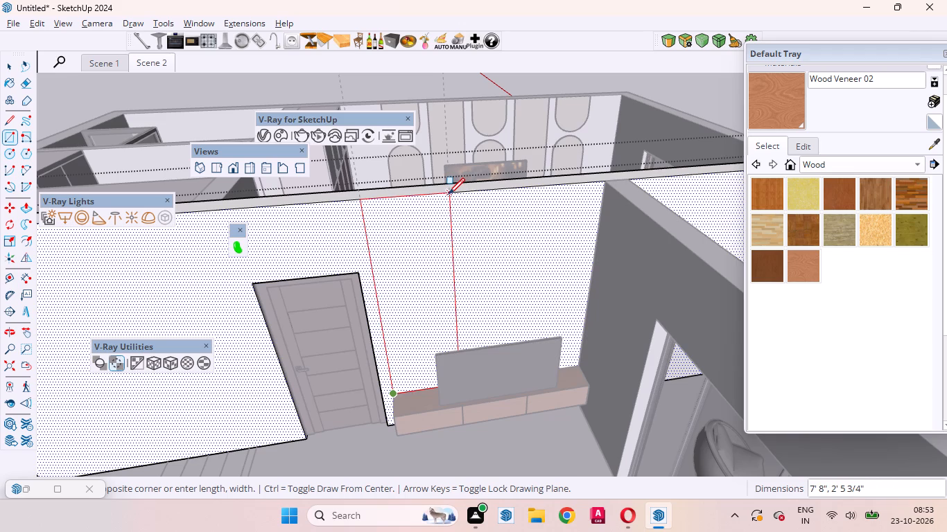
{"action": "left_click", "coordinate": [449, 194]}
{"action": "key", "text": "space"}
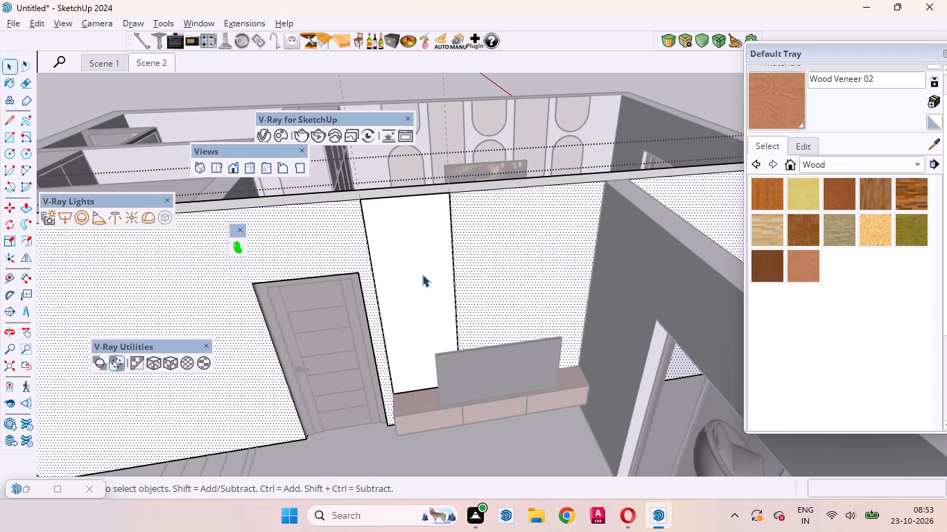
Select the new wall strip's face, show the 1001bit tools, and open the horizontal louvres settings for it.
{"action": "left_click", "coordinate": [422, 274]}
{"action": "right_click", "coordinate": [548, 31]}
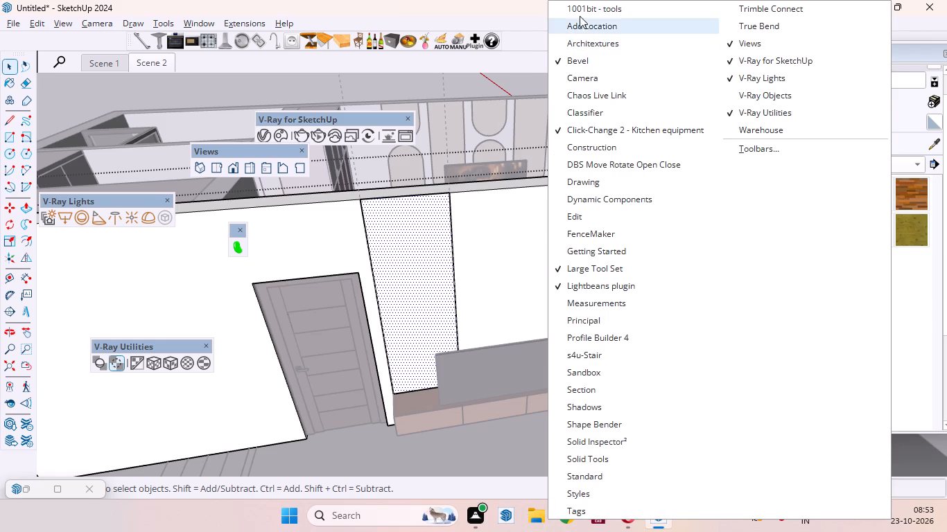
{"action": "left_click", "coordinate": [580, 9]}
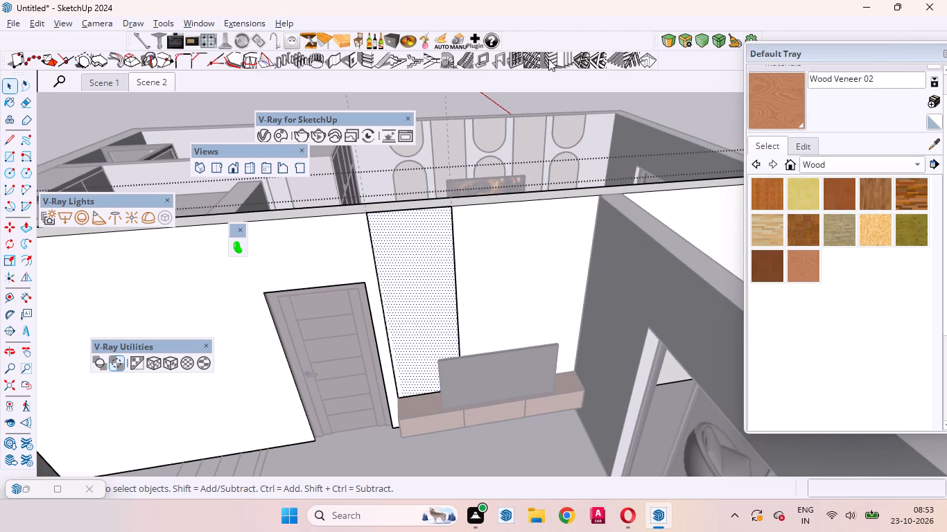
{"action": "left_click", "coordinate": [557, 57]}
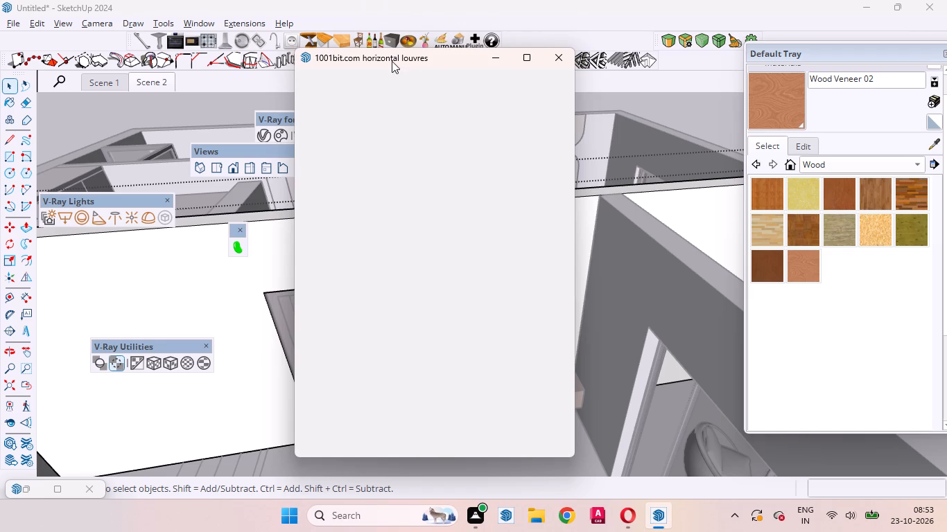
{"action": "left_click_drag", "start_coordinate": [392, 61], "coordinate": [391, 55]}
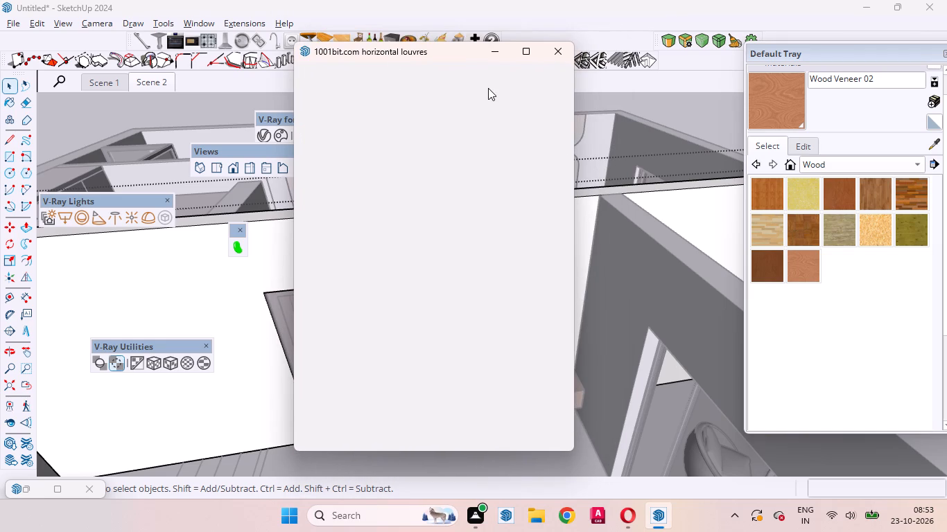
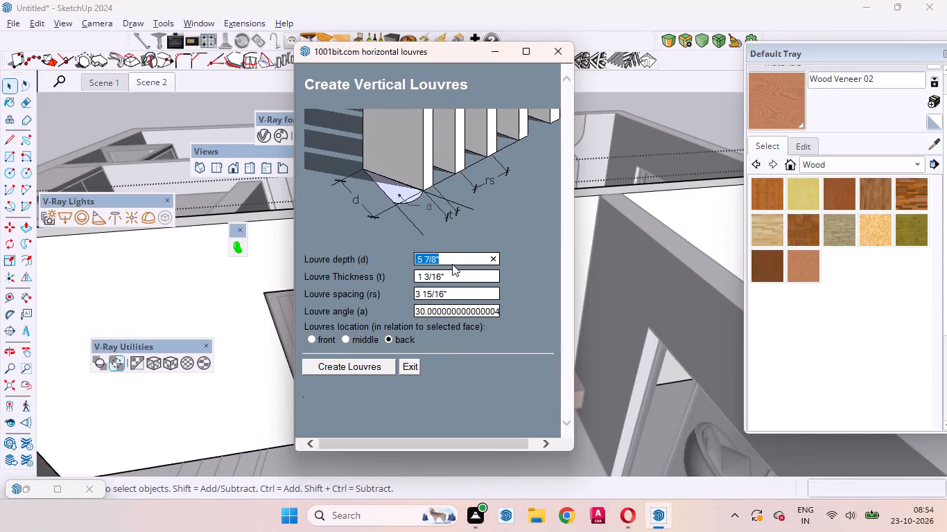
Create louvres on the wall strip with depth 12 mm, thickness 6 mm, spacing 10 mm, angle 0 and the front location.
{"action": "key", "text": "1"}
{"action": "key", "text": "m"}
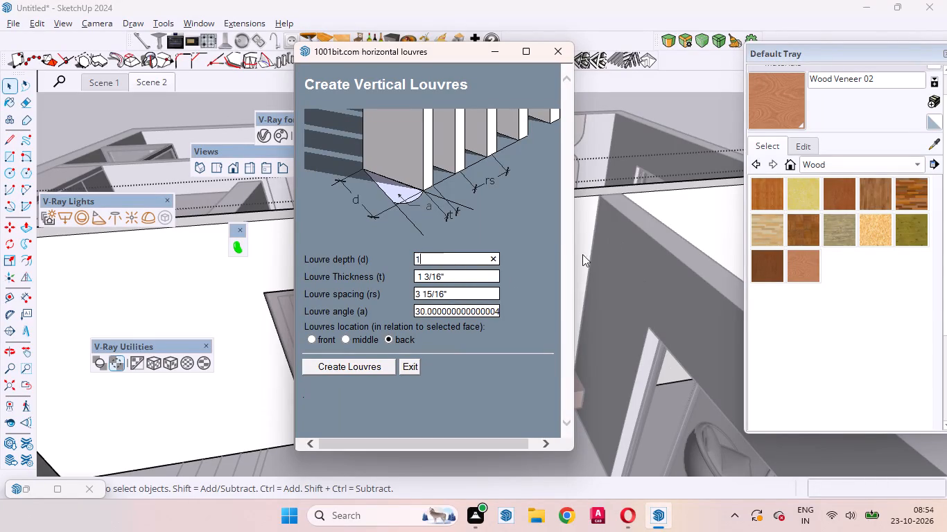
{"action": "left_click", "coordinate": [448, 278]}
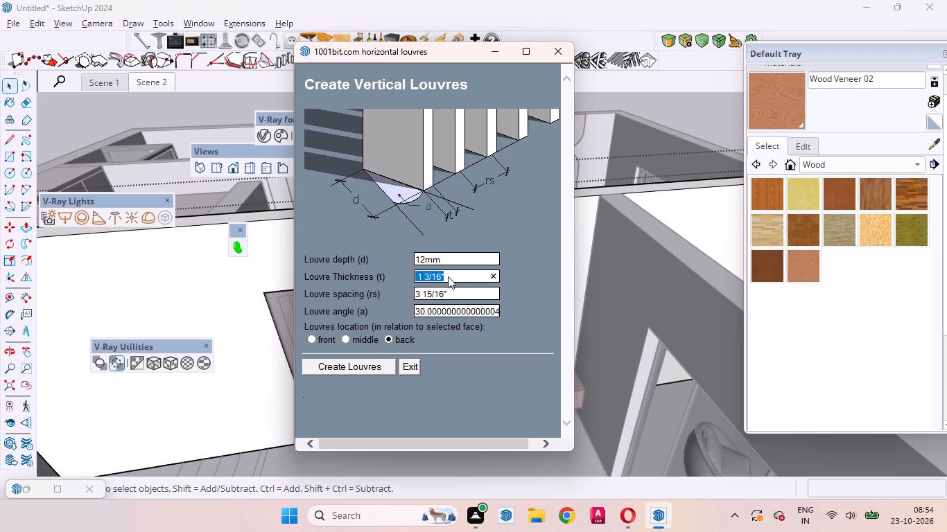
{"action": "type", "text": "6mm"}
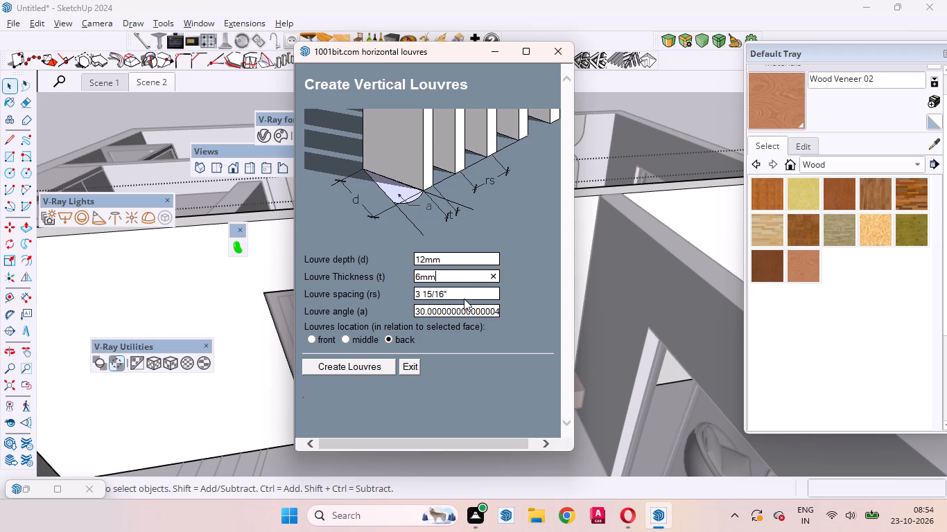
{"action": "left_click", "coordinate": [462, 294]}
{"action": "key", "text": "1"}
{"action": "type", "text": "0mm"}
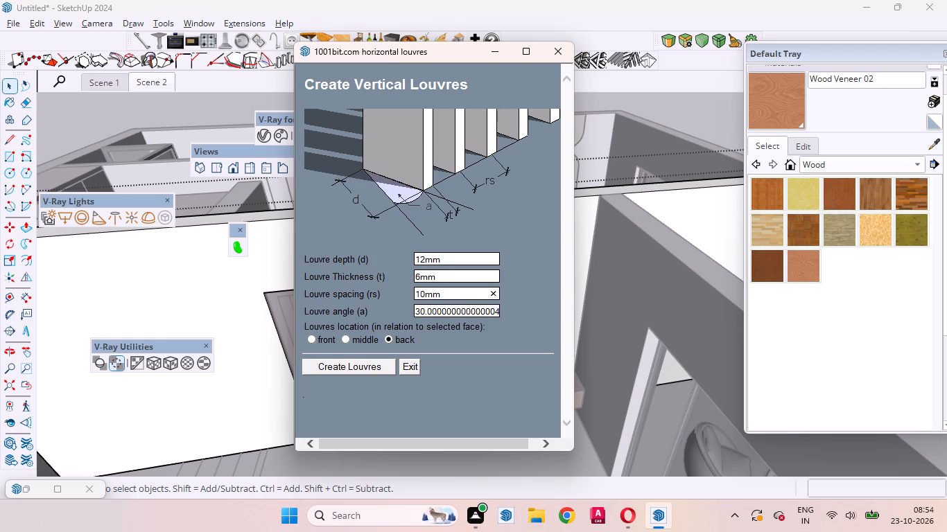
{"action": "left_click", "coordinate": [497, 308]}
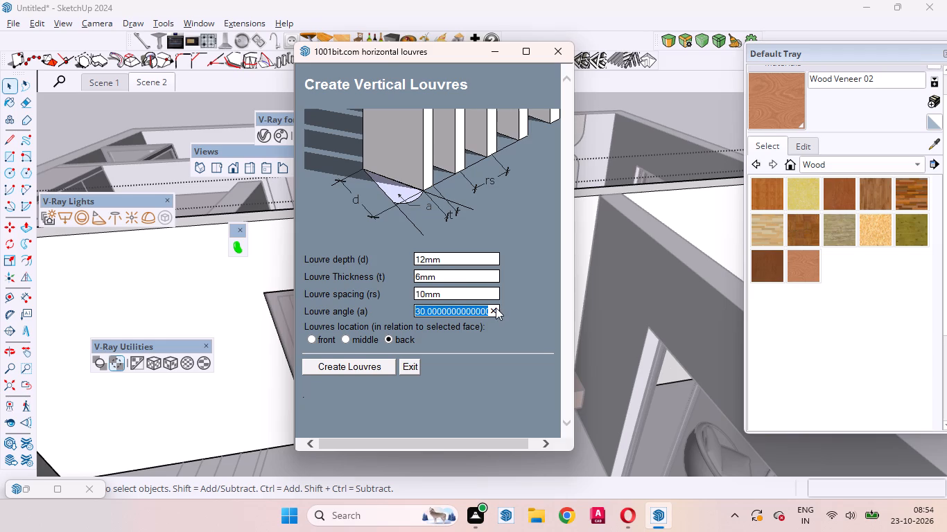
{"action": "key", "text": "0"}
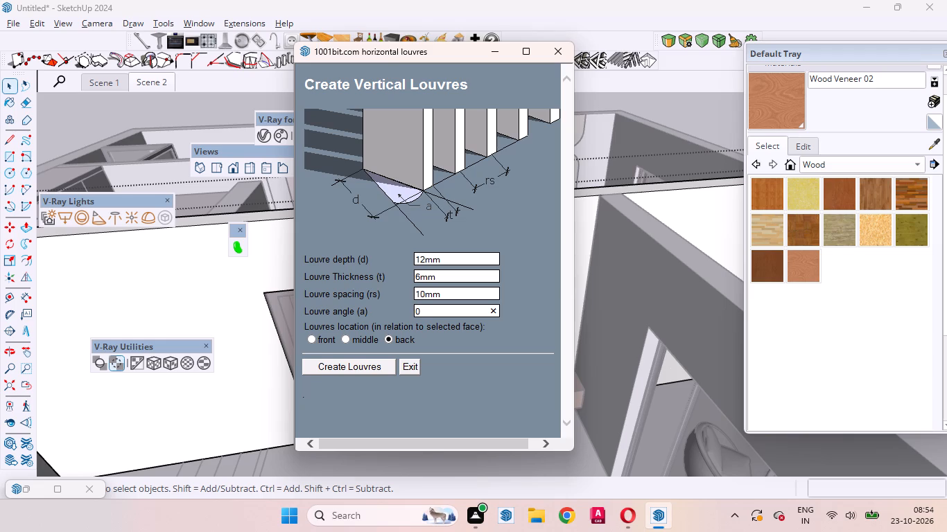
{"action": "left_click", "coordinate": [313, 339]}
{"action": "left_click", "coordinate": [353, 369]}
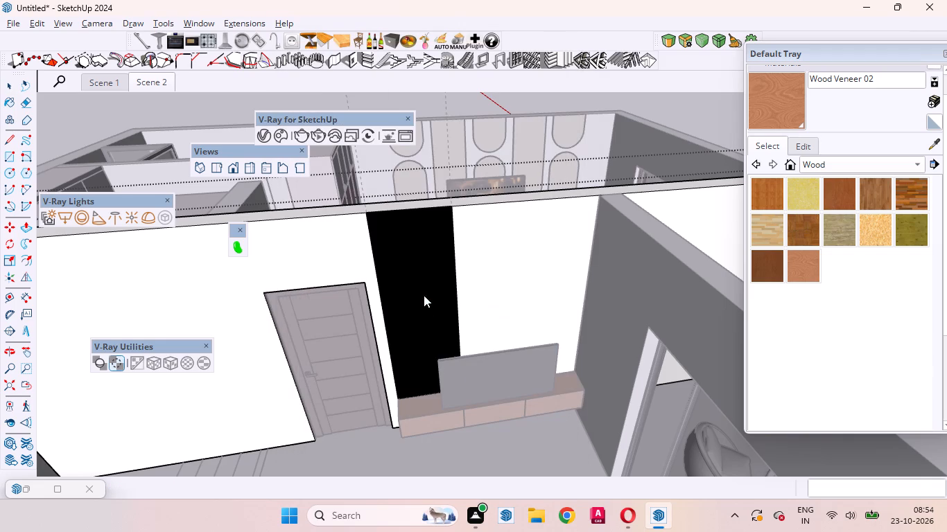
Paint the new louvres with Wood Veneer 02 and close the wall group.
{"action": "scroll", "coordinate": [412, 266], "scroll_direction": "up", "scroll_amount": 15}
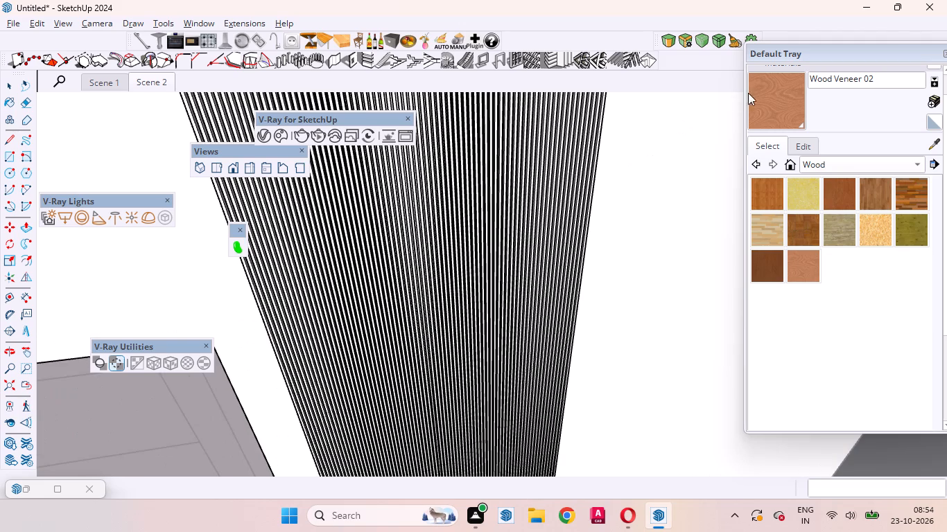
{"action": "left_click", "coordinate": [765, 96]}
{"action": "left_click", "coordinate": [448, 229]}
{"action": "scroll", "coordinate": [487, 229], "scroll_direction": "down", "scroll_amount": 13}
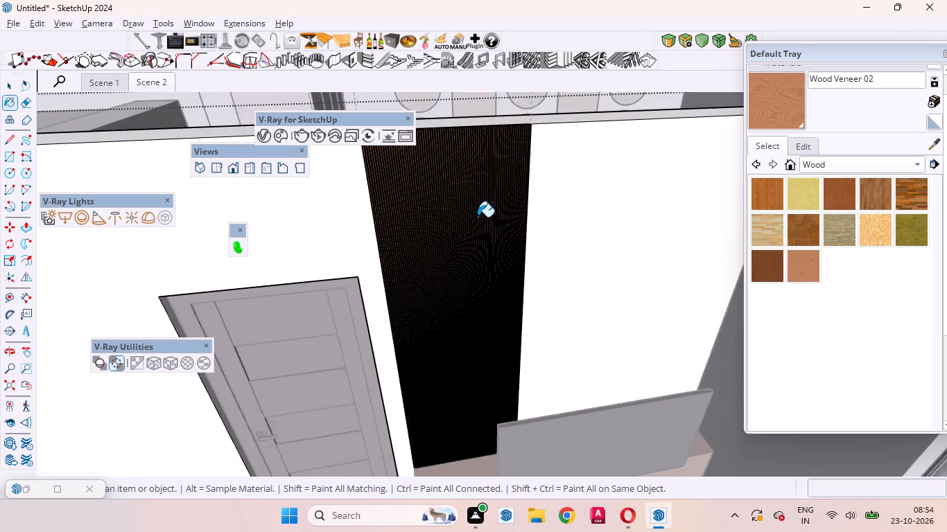
{"action": "scroll", "coordinate": [478, 217], "scroll_direction": "down", "scroll_amount": 3}
{"action": "key", "text": "space"}
{"action": "scroll", "coordinate": [519, 172], "scroll_direction": "down", "scroll_amount": 5}
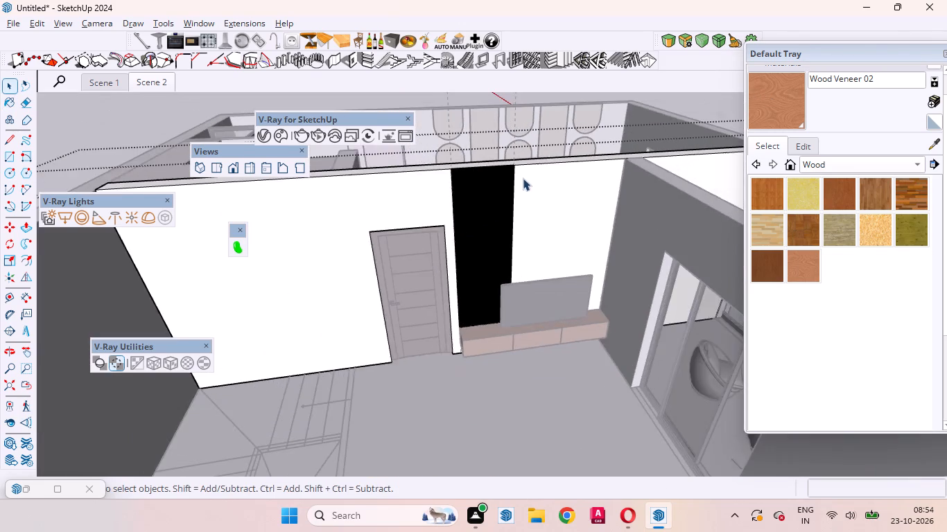
{"action": "scroll", "coordinate": [523, 187], "scroll_direction": "down", "scroll_amount": 4}
{"action": "left_click", "coordinate": [693, 103]}
Move the TV along the red axis about 1' 9 5/8" back to the front of the louvred strip.
{"action": "scroll", "coordinate": [537, 256], "scroll_direction": "up", "scroll_amount": 6}
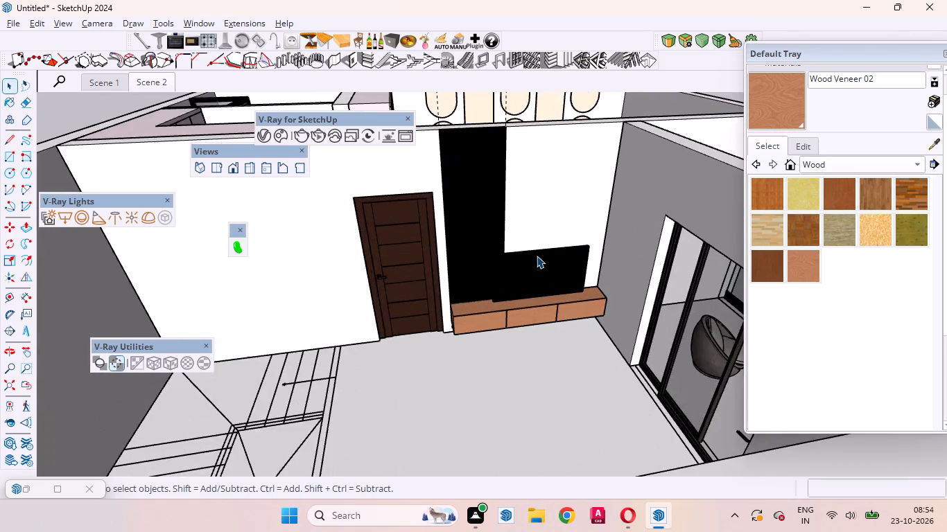
{"action": "scroll", "coordinate": [537, 256], "scroll_direction": "up", "scroll_amount": 3}
{"action": "middle_click_drag", "start_coordinate": [519, 320], "coordinate": [629, 299]}
{"action": "scroll", "coordinate": [519, 320], "scroll_direction": "up", "scroll_amount": 1}
{"action": "left_click", "coordinate": [589, 254]}
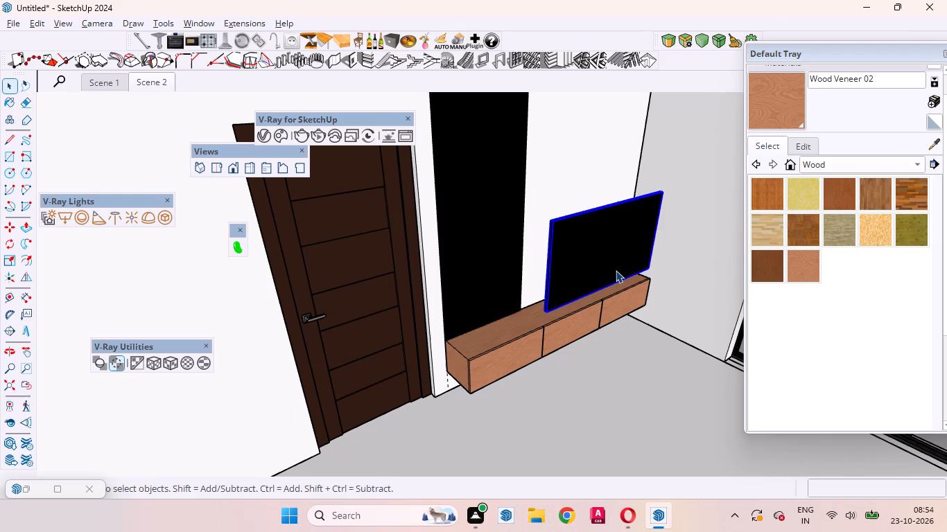
{"action": "key", "text": "m"}
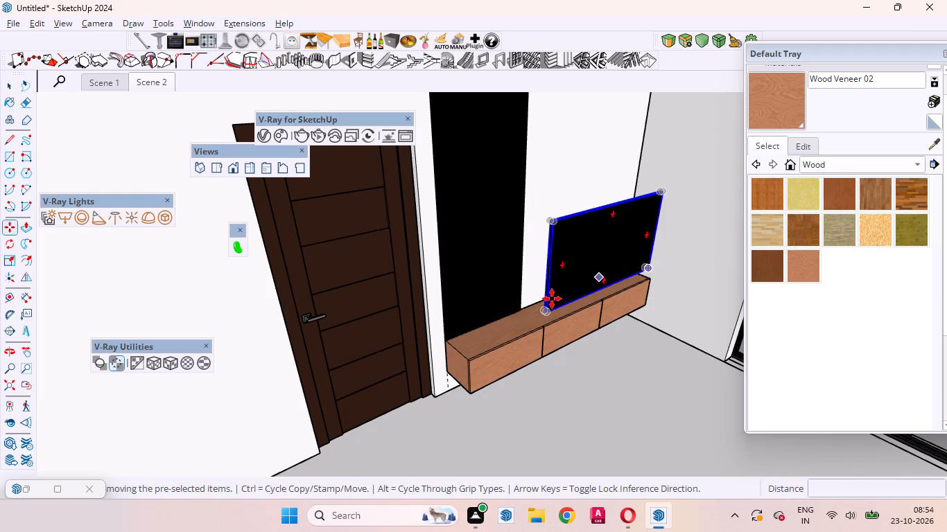
{"action": "scroll", "coordinate": [535, 310], "scroll_direction": "up", "scroll_amount": 11}
{"action": "middle_click_drag", "start_coordinate": [544, 314], "coordinate": [602, 328]}
{"action": "scroll", "coordinate": [518, 302], "scroll_direction": "down", "scroll_amount": 3}
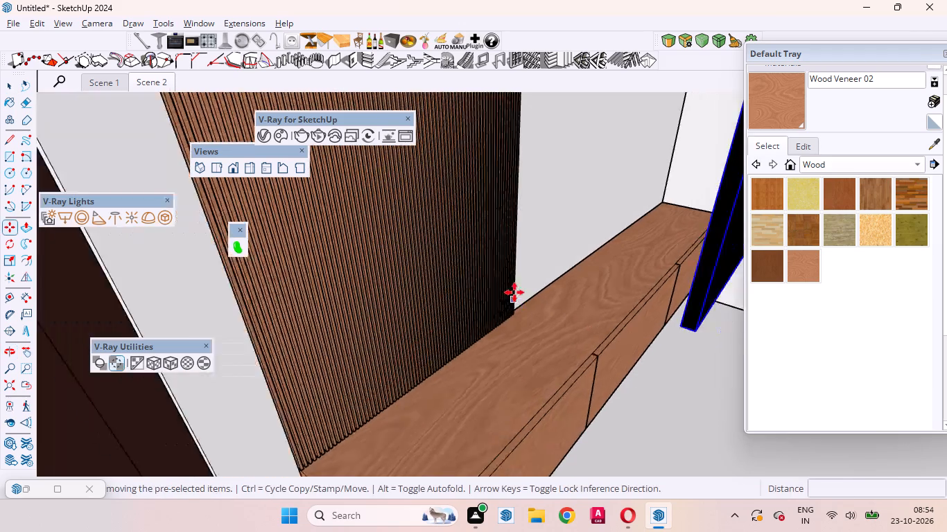
{"action": "scroll", "coordinate": [514, 292], "scroll_direction": "down", "scroll_amount": 2}
{"action": "scroll", "coordinate": [617, 321], "scroll_direction": "up", "scroll_amount": 4}
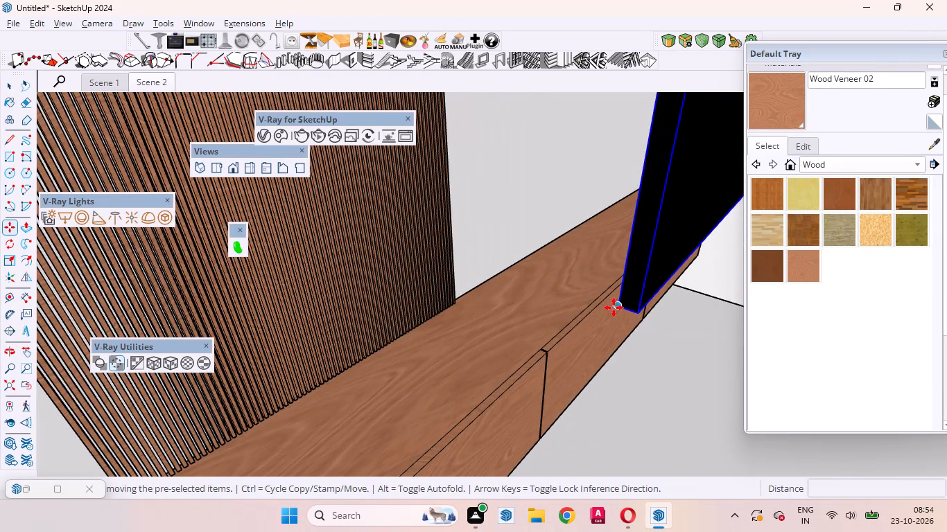
{"action": "left_click", "coordinate": [616, 308]}
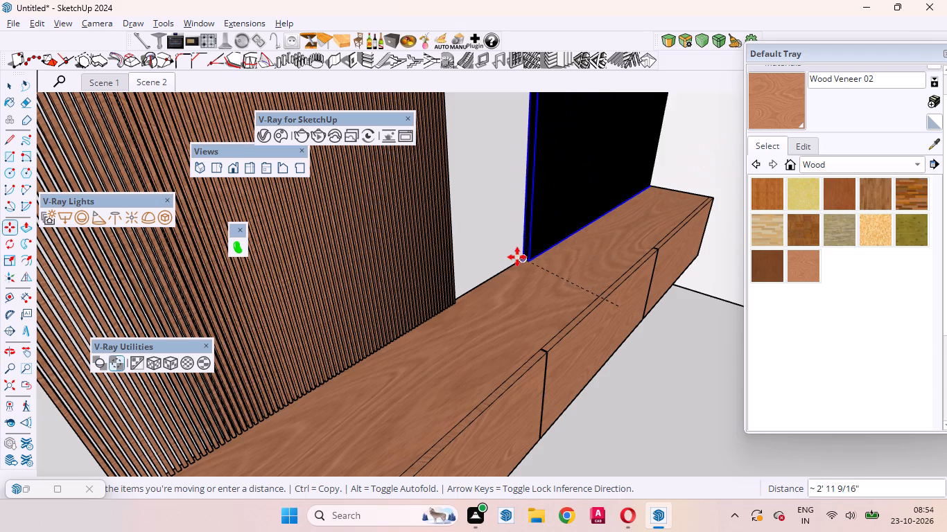
{"action": "key", "text": "Right"}
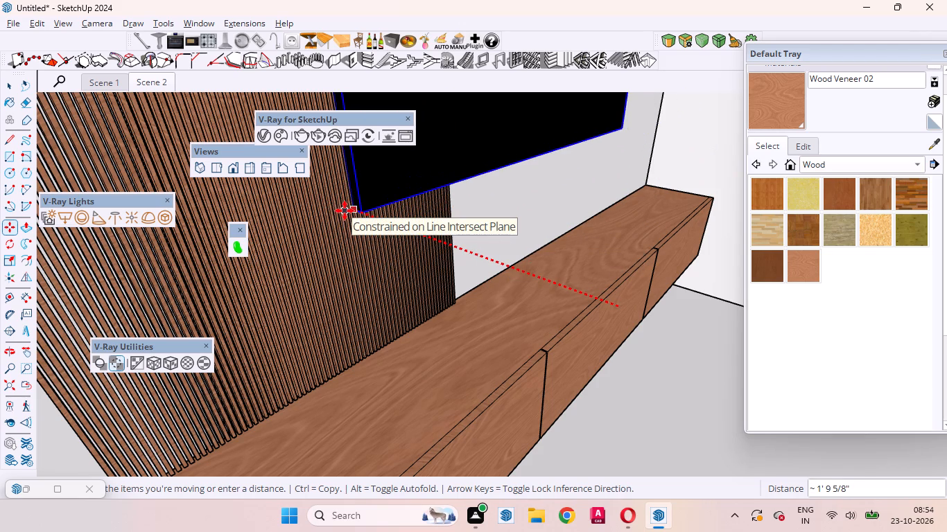
{"action": "left_click", "coordinate": [345, 211]}
{"action": "scroll", "coordinate": [347, 207], "scroll_direction": "up", "scroll_amount": 16}
{"action": "middle_click_drag", "start_coordinate": [359, 221], "coordinate": [412, 220]}
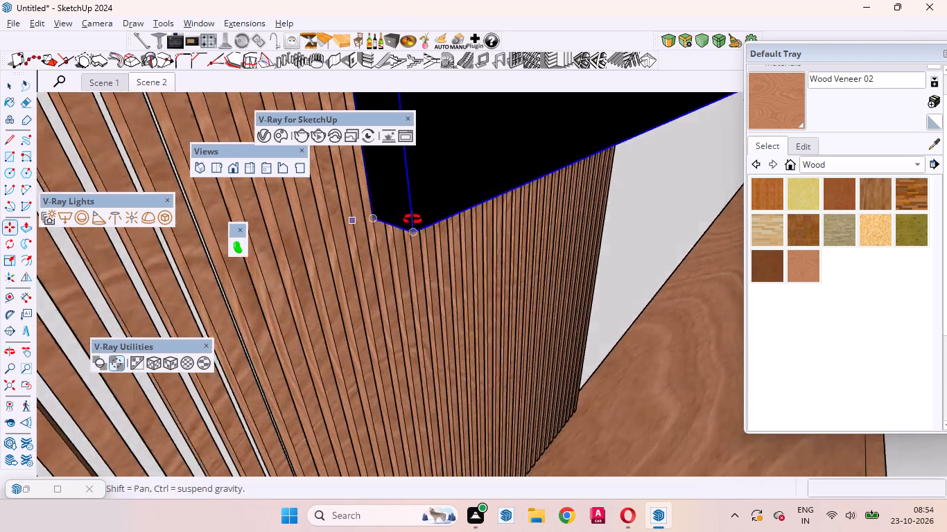
{"action": "middle_click_drag", "start_coordinate": [412, 220], "coordinate": [283, 273]}
{"action": "scroll", "coordinate": [485, 281], "scroll_direction": "down", "scroll_amount": 13}
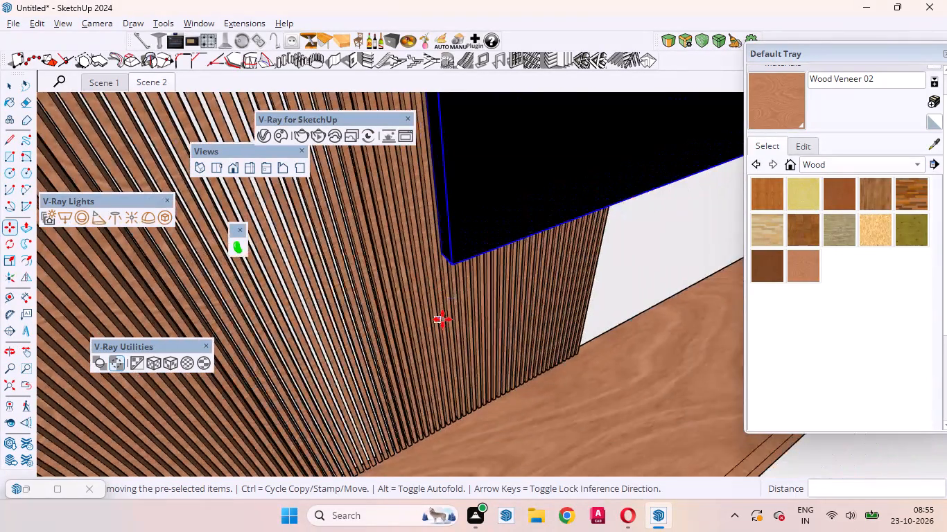
{"action": "scroll", "coordinate": [442, 319], "scroll_direction": "up", "scroll_amount": 1}
{"action": "scroll", "coordinate": [442, 319], "scroll_direction": "down", "scroll_amount": 1}
{"action": "scroll", "coordinate": [442, 319], "scroll_direction": "down", "scroll_amount": 20}
{"action": "scroll", "coordinate": [442, 319], "scroll_direction": "down", "scroll_amount": 2}
{"action": "key", "text": "space"}
{"action": "scroll", "coordinate": [412, 333], "scroll_direction": "down", "scroll_amount": 5}
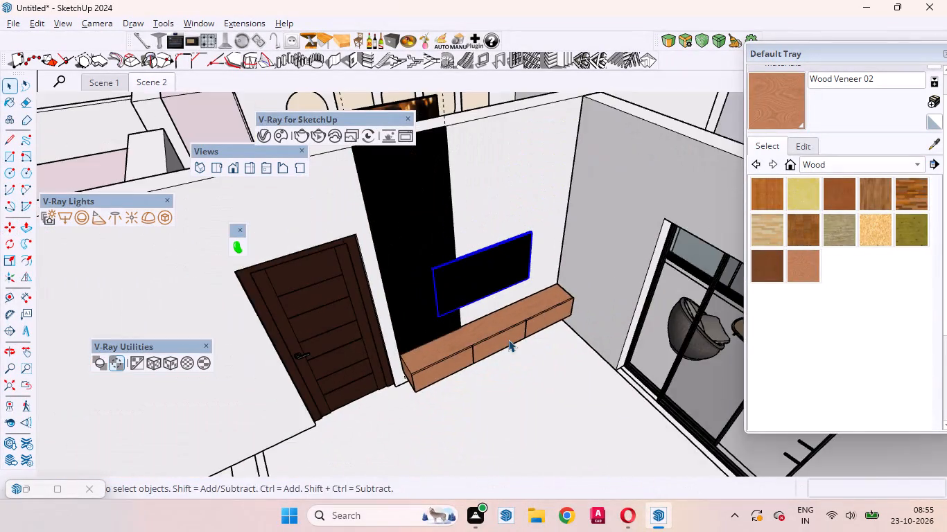
Open the wall group and draw a 4' 9 1/4" by 7' 8" rectangle from the louvres' top corner to the cabinet's far back corner.
{"action": "middle_click_drag", "start_coordinate": [503, 346], "coordinate": [322, 314]}
{"action": "scroll", "coordinate": [683, 285], "scroll_direction": "down", "scroll_amount": 5}
{"action": "scroll", "coordinate": [415, 269], "scroll_direction": "down", "scroll_amount": 5}
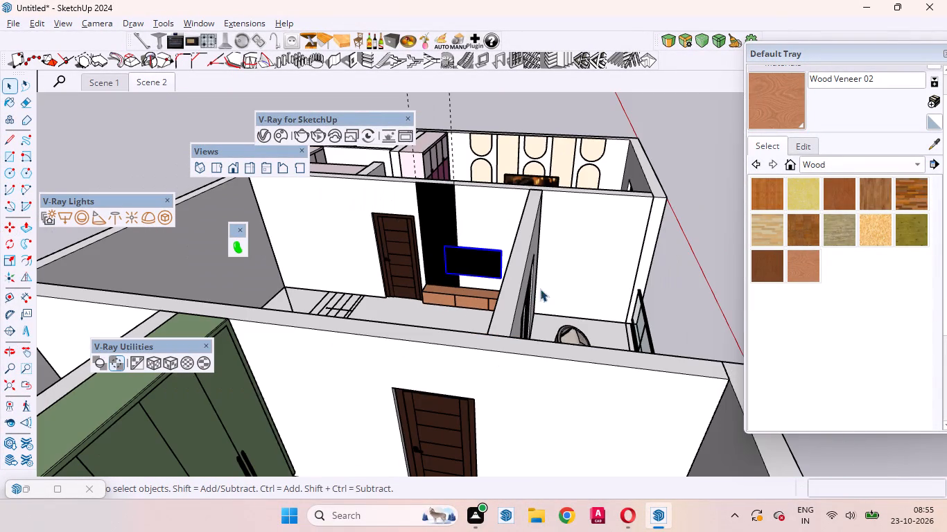
{"action": "scroll", "coordinate": [450, 216], "scroll_direction": "up", "scroll_amount": 20}
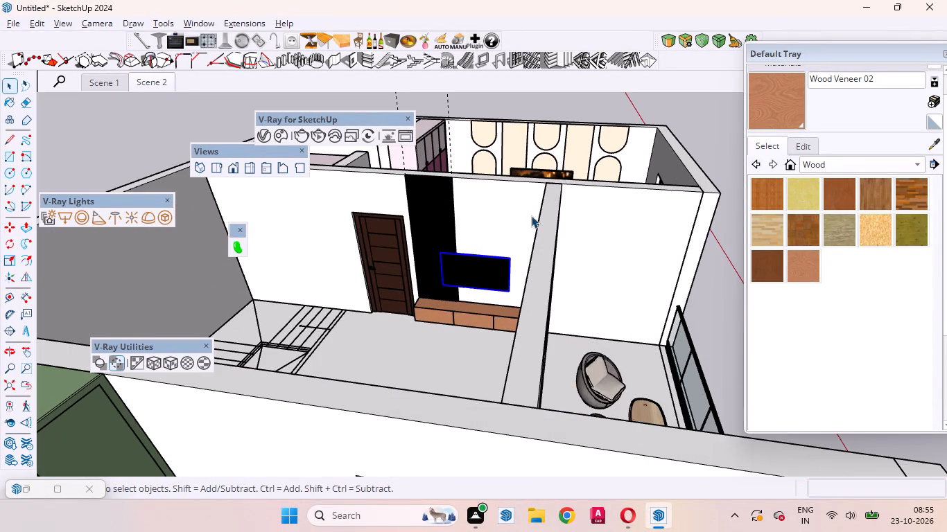
{"action": "scroll", "coordinate": [532, 214], "scroll_direction": "up", "scroll_amount": 5}
{"action": "left_click", "coordinate": [466, 216]}
{"action": "double_click", "coordinate": [470, 229]}
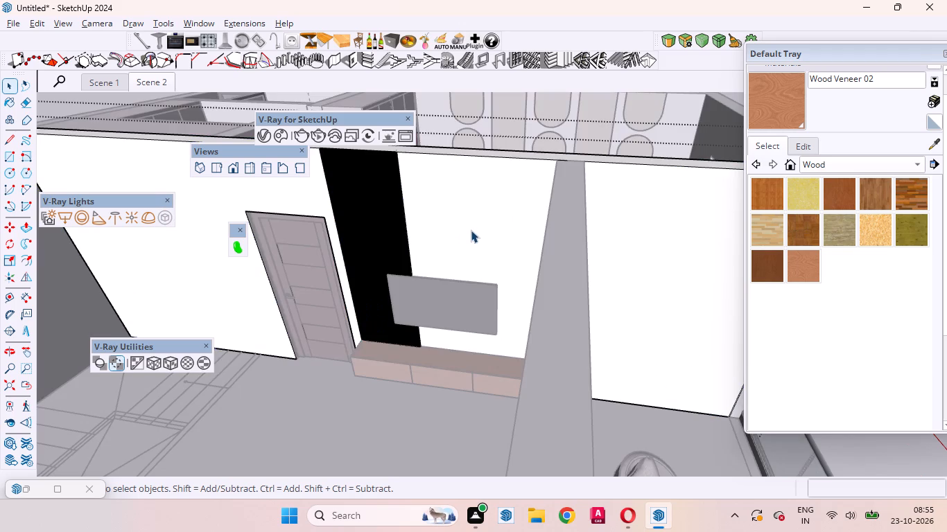
{"action": "left_click", "coordinate": [443, 235]}
{"action": "scroll", "coordinate": [461, 262], "scroll_direction": "up", "scroll_amount": 5}
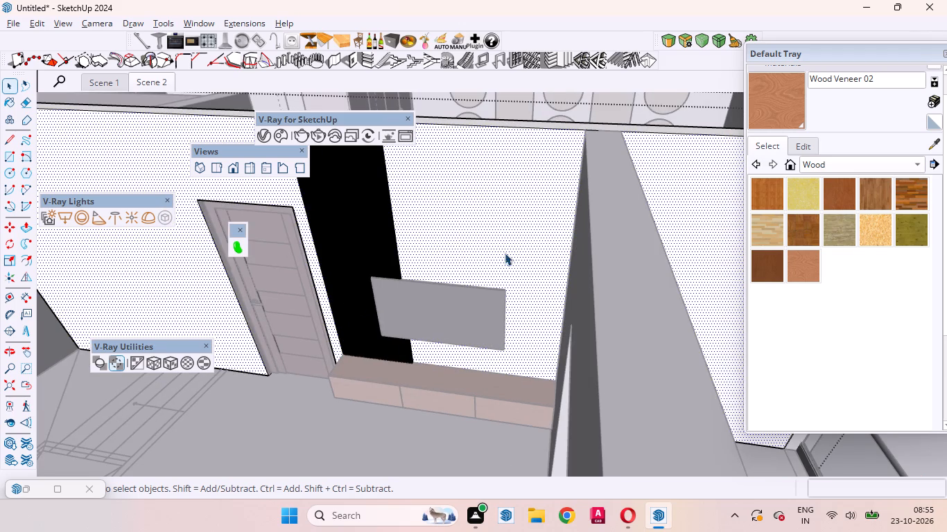
{"action": "scroll", "coordinate": [529, 263], "scroll_direction": "down", "scroll_amount": 3}
{"action": "key", "text": "r"}
{"action": "scroll", "coordinate": [452, 203], "scroll_direction": "up", "scroll_amount": 9}
{"action": "scroll", "coordinate": [430, 166], "scroll_direction": "down", "scroll_amount": 1}
{"action": "scroll", "coordinate": [428, 164], "scroll_direction": "up", "scroll_amount": 11}
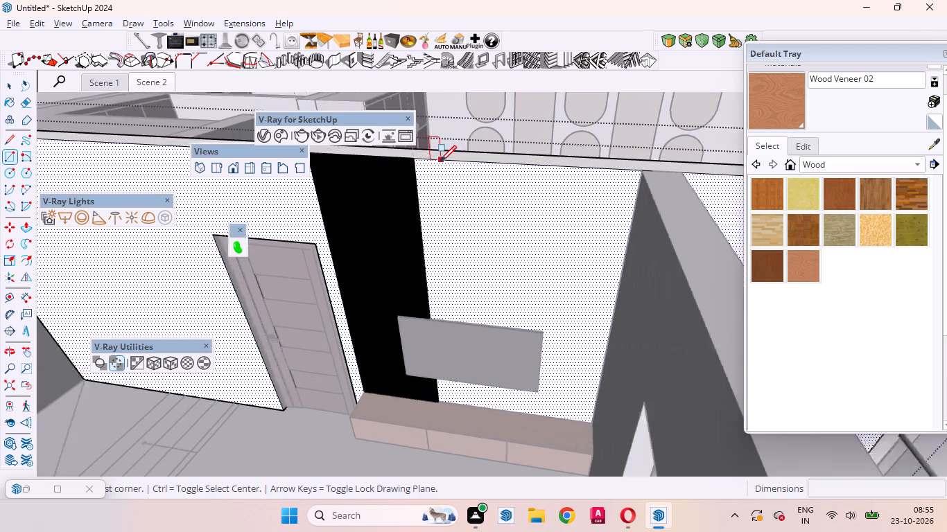
{"action": "scroll", "coordinate": [440, 161], "scroll_direction": "up", "scroll_amount": 9}
{"action": "scroll", "coordinate": [497, 216], "scroll_direction": "up", "scroll_amount": 5}
{"action": "middle_click_drag", "start_coordinate": [518, 214], "coordinate": [421, 265]}
{"action": "scroll", "coordinate": [349, 213], "scroll_direction": "up", "scroll_amount": 9}
{"action": "scroll", "coordinate": [517, 312], "scroll_direction": "down", "scroll_amount": 5}
{"action": "scroll", "coordinate": [414, 216], "scroll_direction": "up", "scroll_amount": 2}
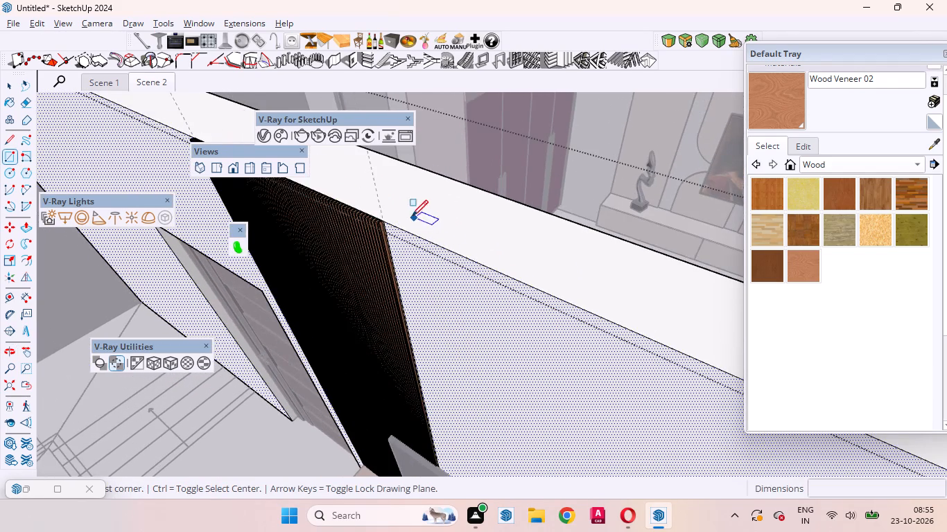
{"action": "scroll", "coordinate": [412, 216], "scroll_direction": "up", "scroll_amount": 20}
{"action": "scroll", "coordinate": [412, 216], "scroll_direction": "up", "scroll_amount": 2}
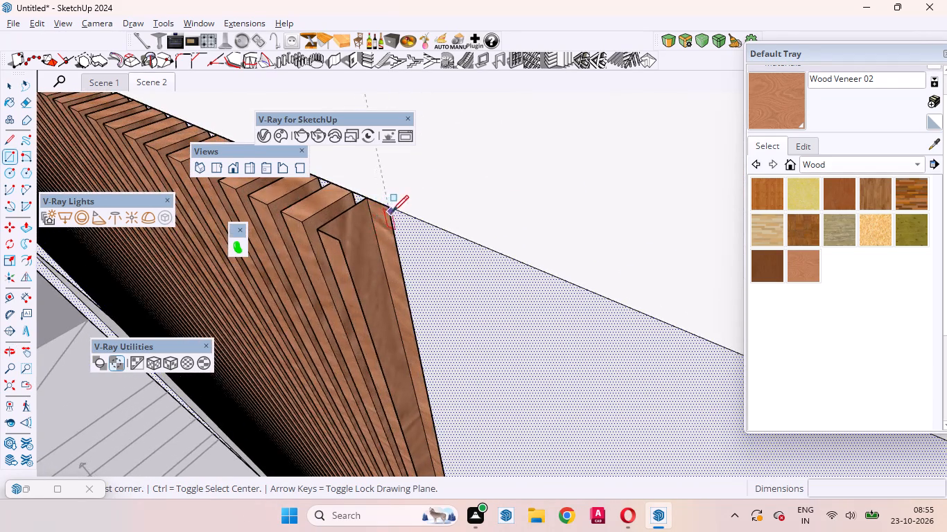
{"action": "left_click", "coordinate": [392, 209]}
{"action": "scroll", "coordinate": [489, 364], "scroll_direction": "down", "scroll_amount": 8}
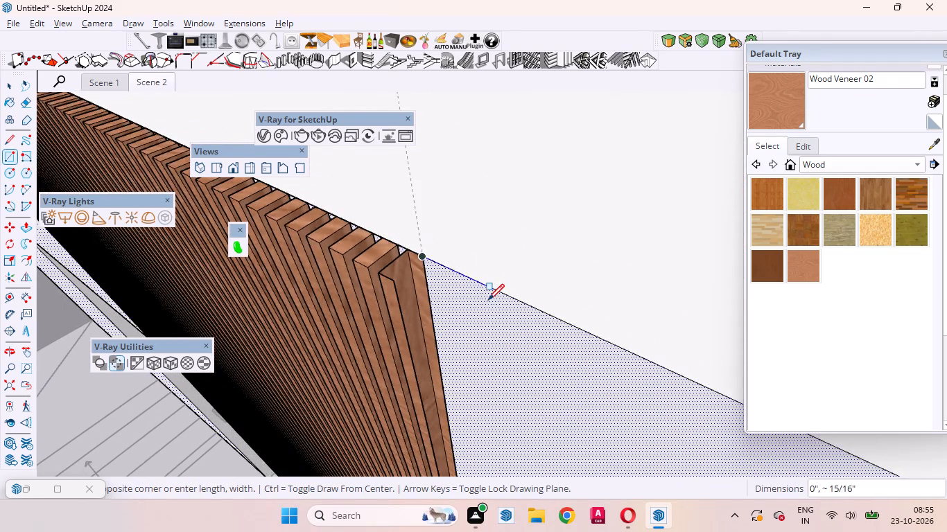
{"action": "scroll", "coordinate": [488, 300], "scroll_direction": "down", "scroll_amount": 20}
{"action": "scroll", "coordinate": [488, 300], "scroll_direction": "down", "scroll_amount": 20}
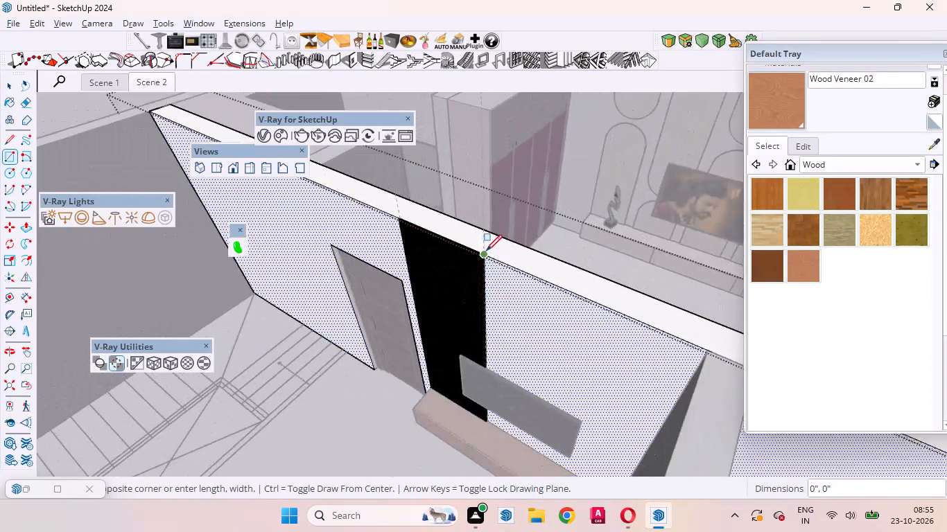
{"action": "scroll", "coordinate": [486, 251], "scroll_direction": "down", "scroll_amount": 5}
{"action": "scroll", "coordinate": [555, 415], "scroll_direction": "up", "scroll_amount": 7}
{"action": "middle_click_drag", "start_coordinate": [497, 413], "coordinate": [700, 430]}
{"action": "scroll", "coordinate": [709, 357], "scroll_direction": "up", "scroll_amount": 14}
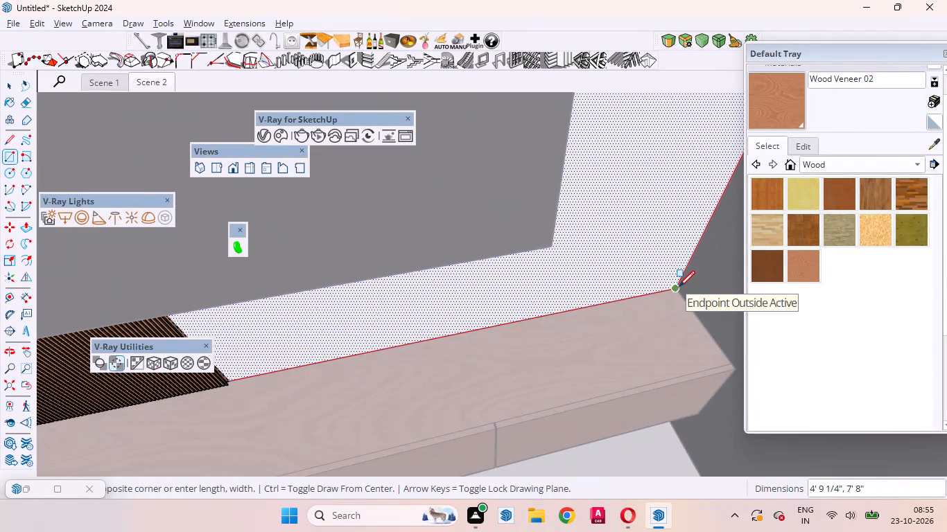
{"action": "left_click", "coordinate": [679, 287]}
{"action": "key", "text": "space"}
Paint the rectangle beside the louvres with cream Material5 sampled from the adjacent bedroom's arched TV-wall panels, and close the wall group.
{"action": "scroll", "coordinate": [460, 360], "scroll_direction": "down", "scroll_amount": 12}
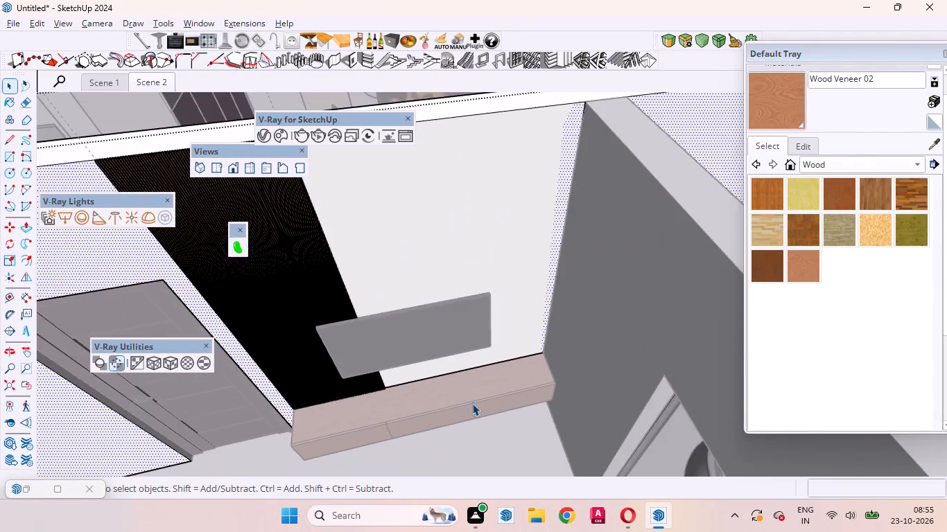
{"action": "scroll", "coordinate": [478, 395], "scroll_direction": "down", "scroll_amount": 6}
{"action": "left_click", "coordinate": [453, 311]}
{"action": "scroll", "coordinate": [473, 308], "scroll_direction": "up", "scroll_amount": 5}
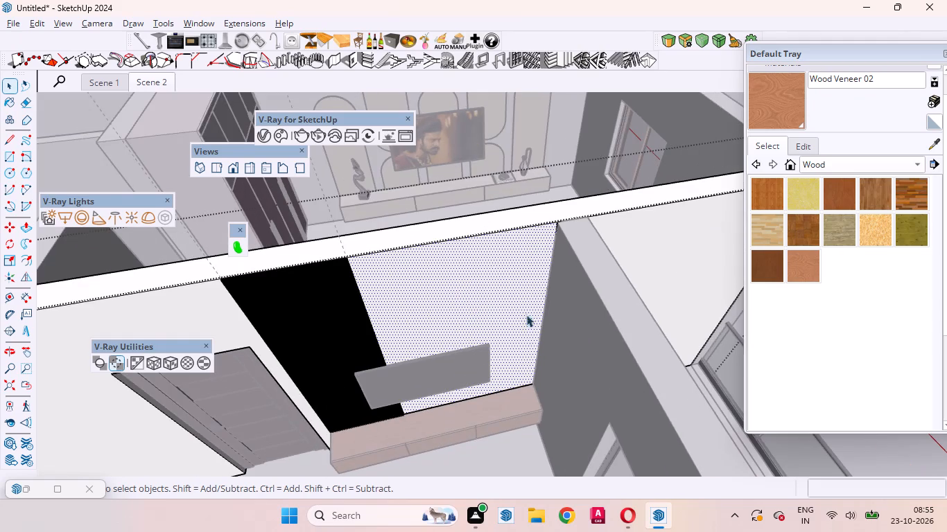
{"action": "scroll", "coordinate": [426, 360], "scroll_direction": "down", "scroll_amount": 4}
{"action": "middle_click_drag", "start_coordinate": [452, 402], "coordinate": [426, 379]}
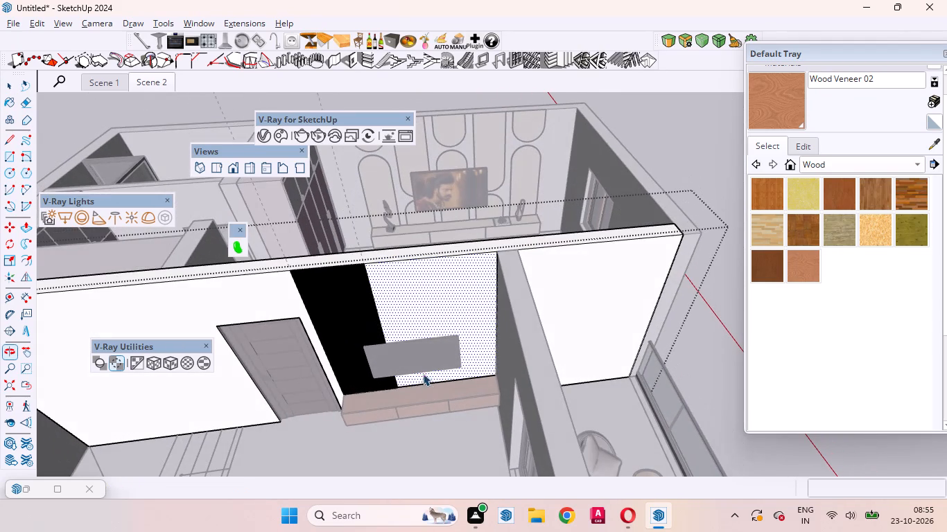
{"action": "left_click", "coordinate": [930, 146]}
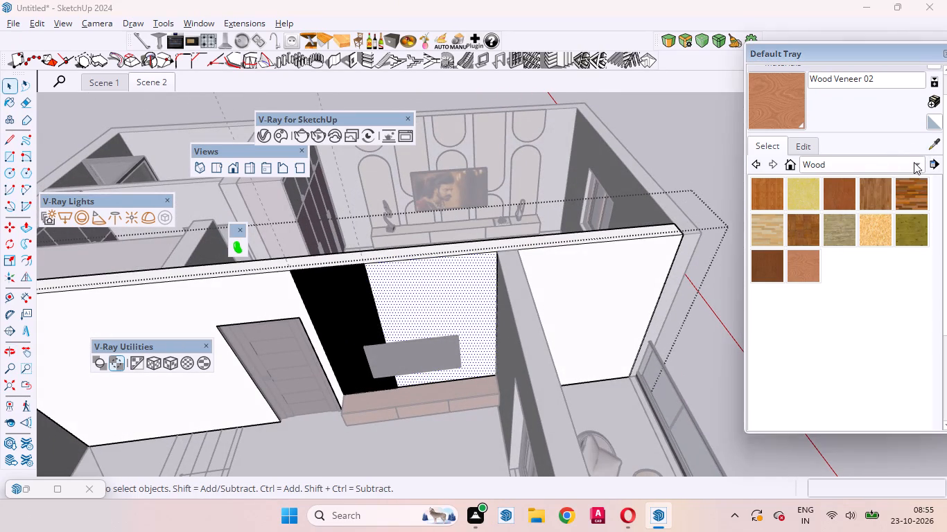
{"action": "key", "text": "space"}
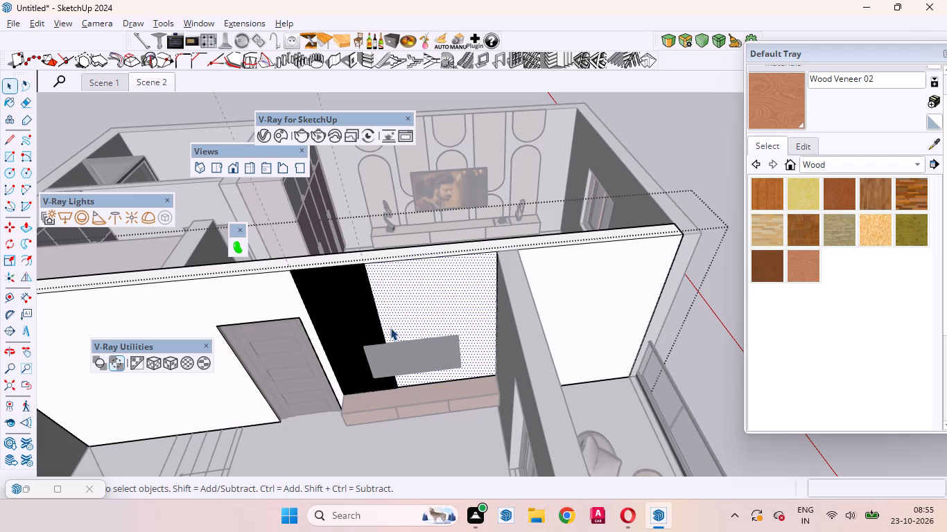
{"action": "left_click", "coordinate": [663, 148]}
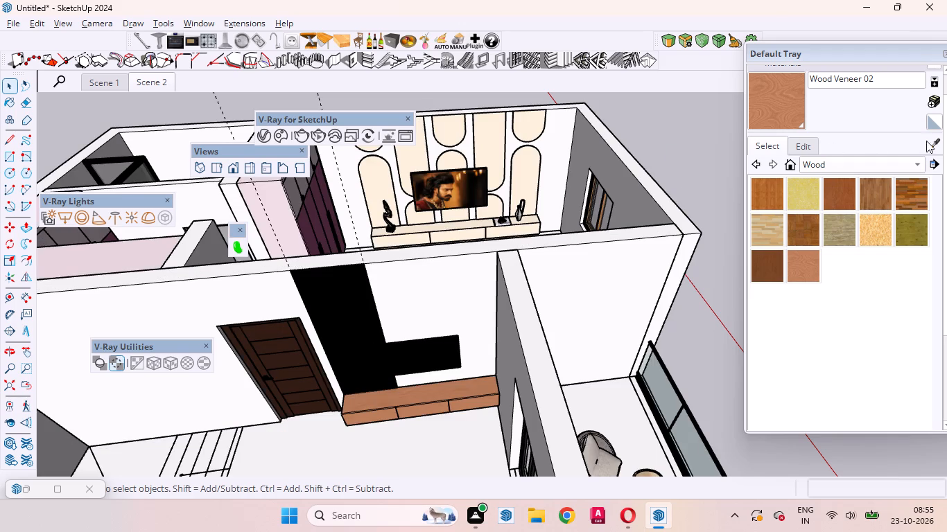
{"action": "left_click", "coordinate": [937, 141]}
{"action": "left_click", "coordinate": [489, 151]}
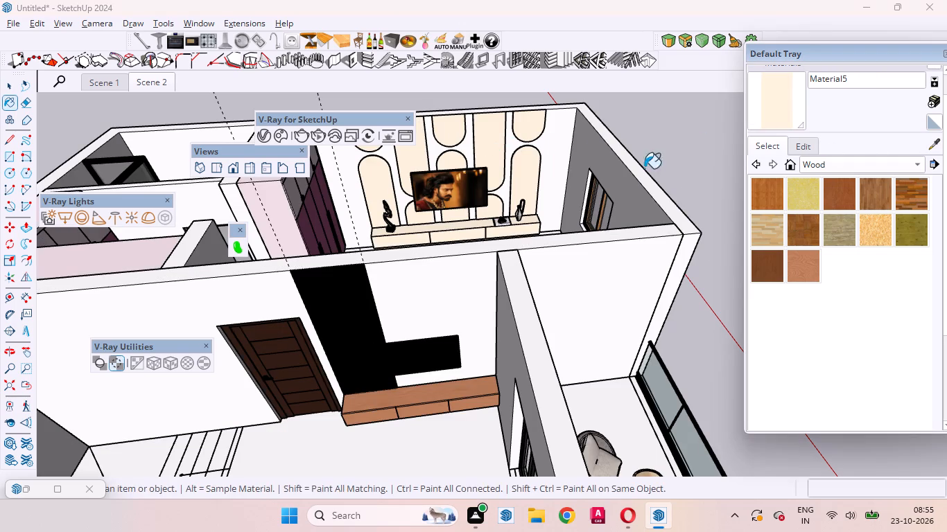
{"action": "key", "text": "space"}
{"action": "left_click", "coordinate": [415, 305]}
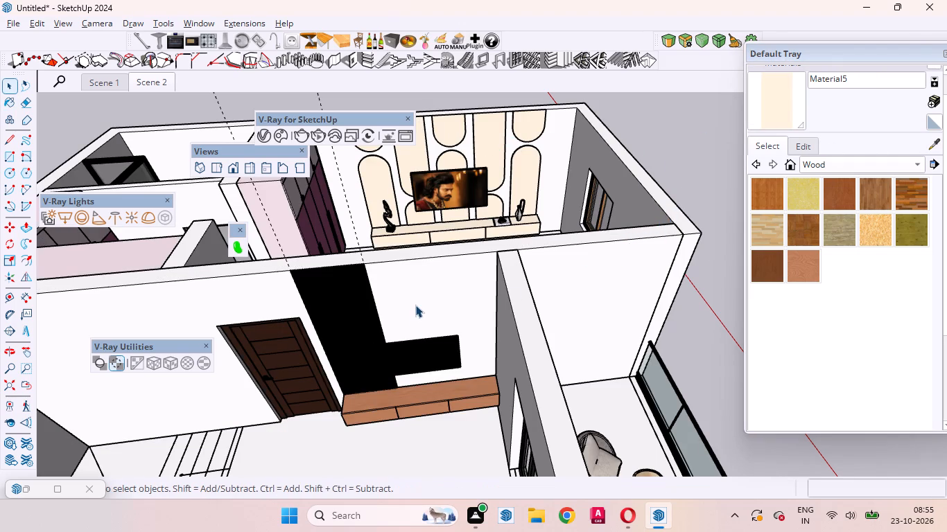
{"action": "left_click", "coordinate": [415, 305]}
{"action": "left_click", "coordinate": [420, 299]}
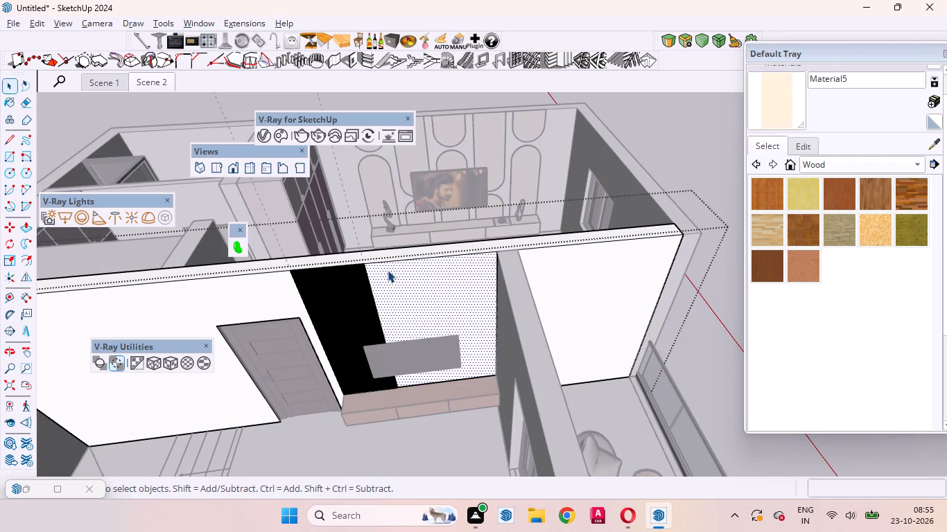
{"action": "left_click", "coordinate": [771, 112]}
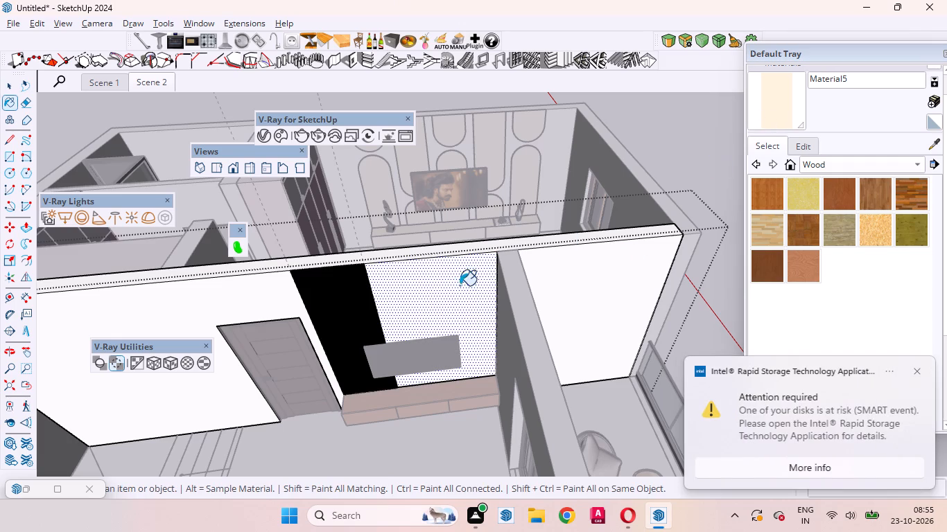
{"action": "left_click", "coordinate": [403, 312]}
{"action": "key", "text": "space"}
{"action": "left_click", "coordinate": [706, 138]}
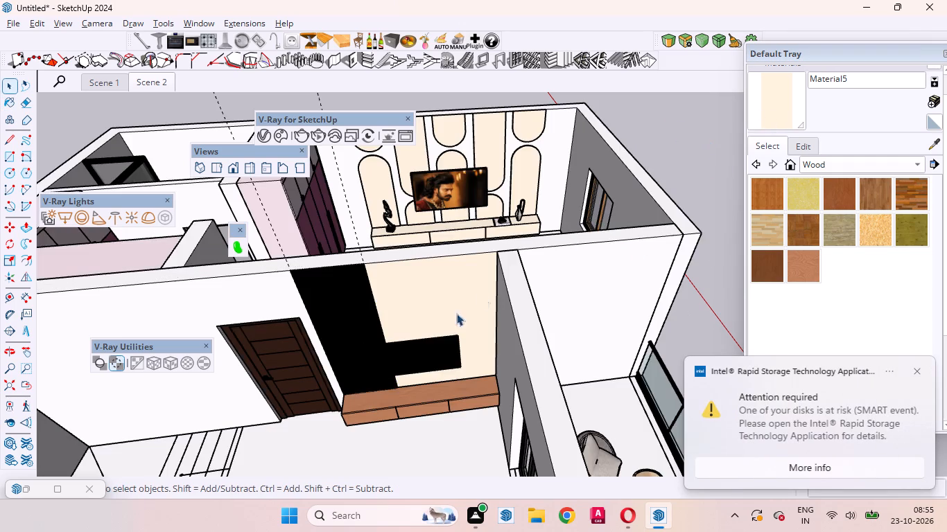
Check the finished TV wall from outside and through the saved Scene 2 and Scene 1 views.
{"action": "scroll", "coordinate": [415, 357], "scroll_direction": "down", "scroll_amount": 4}
{"action": "middle_click_drag", "start_coordinate": [388, 423], "coordinate": [383, 351]}
{"action": "scroll", "coordinate": [383, 351], "scroll_direction": "up", "scroll_amount": 1}
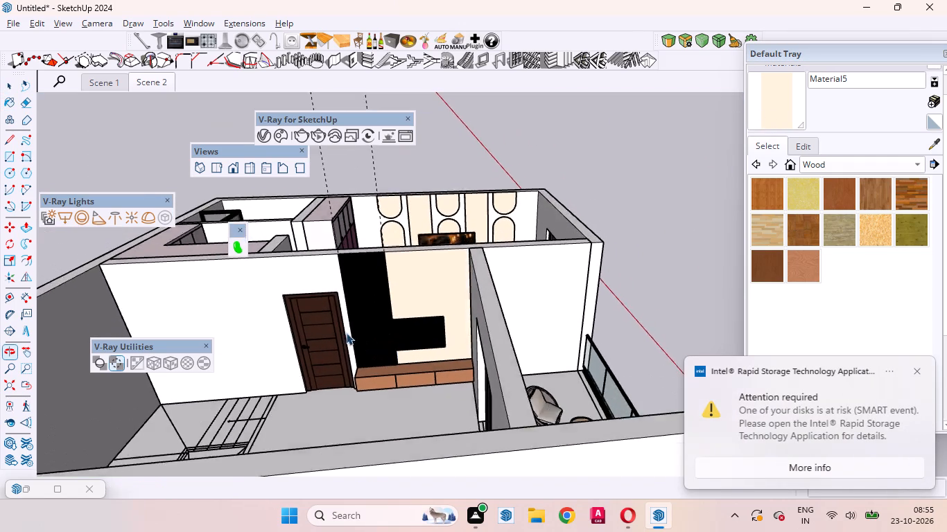
{"action": "left_click", "coordinate": [146, 82]}
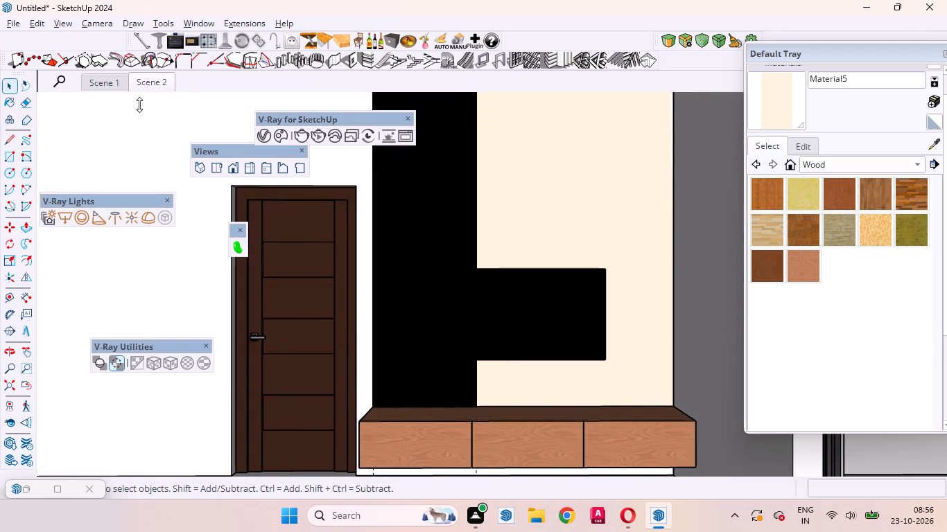
{"action": "left_click", "coordinate": [93, 85]}
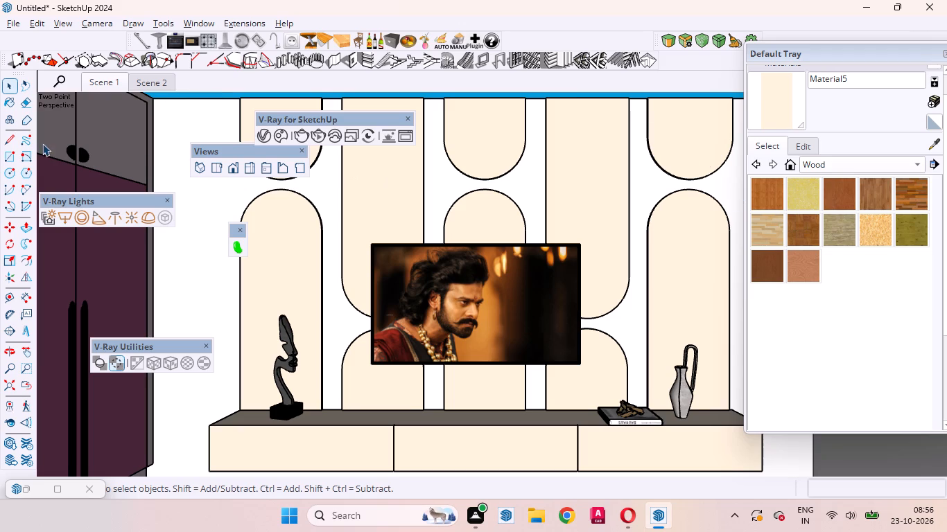
Delete the two dashed guide lines running past the middle room's TV wall.
{"action": "left_click", "coordinate": [219, 167]}
{"action": "scroll", "coordinate": [655, 282], "scroll_direction": "down", "scroll_amount": 11}
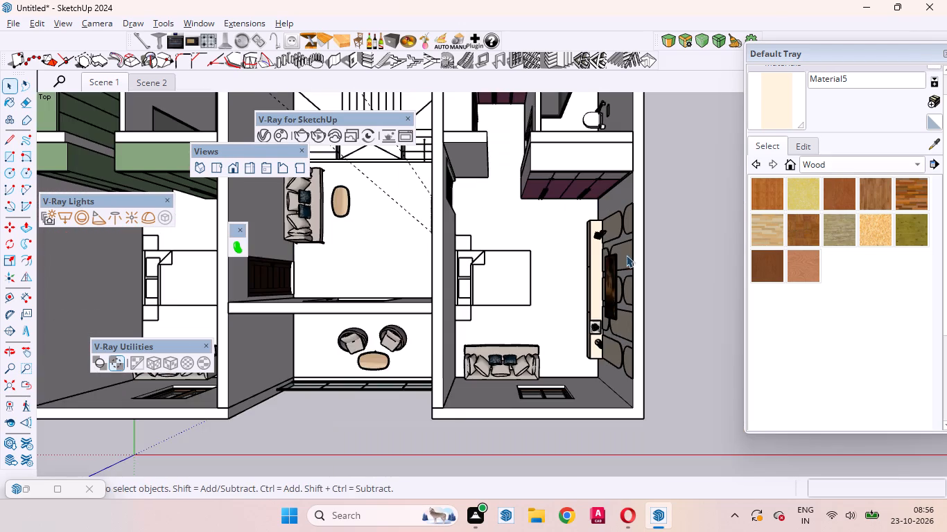
{"action": "scroll", "coordinate": [626, 255], "scroll_direction": "down", "scroll_amount": 11}
{"action": "scroll", "coordinate": [453, 357], "scroll_direction": "down", "scroll_amount": 6}
{"action": "scroll", "coordinate": [489, 401], "scroll_direction": "down", "scroll_amount": 5}
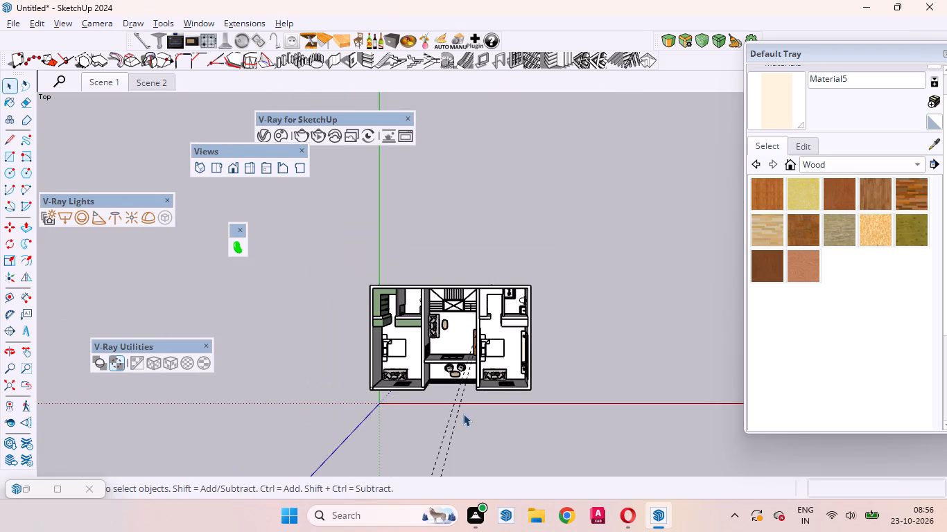
{"action": "middle_click_drag", "start_coordinate": [459, 409], "coordinate": [446, 242]}
{"action": "left_click_drag", "start_coordinate": [492, 182], "coordinate": [403, 119]}
{"action": "scroll", "coordinate": [467, 283], "scroll_direction": "up", "scroll_amount": 1}
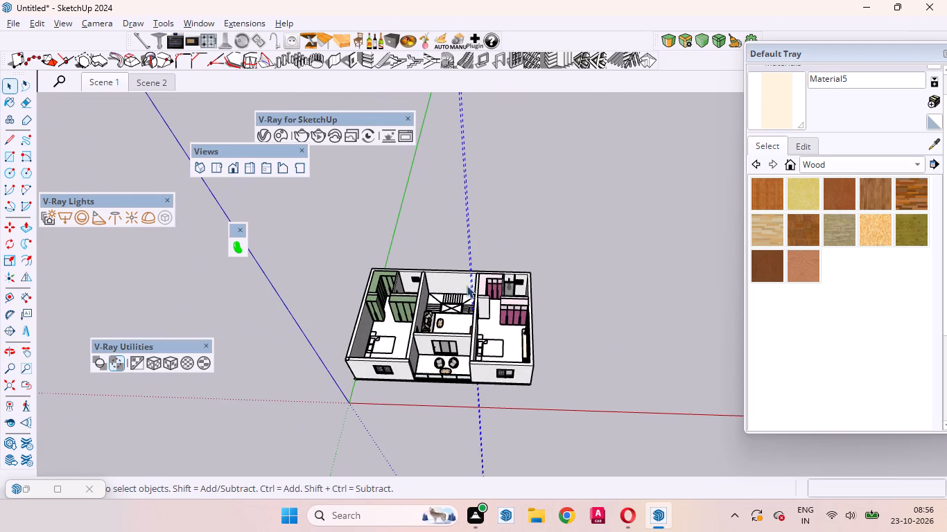
{"action": "scroll", "coordinate": [467, 285], "scroll_direction": "up", "scroll_amount": 5}
{"action": "middle_click_drag", "start_coordinate": [464, 339], "coordinate": [752, 341]}
{"action": "scroll", "coordinate": [618, 293], "scroll_direction": "up", "scroll_amount": 5}
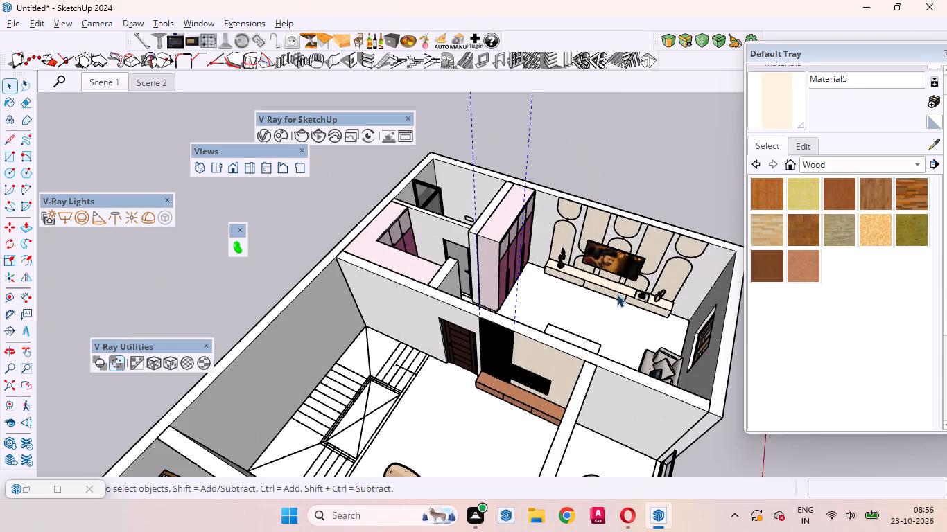
{"action": "key", "text": "Delete"}
{"action": "scroll", "coordinate": [528, 326], "scroll_direction": "down", "scroll_amount": 5}
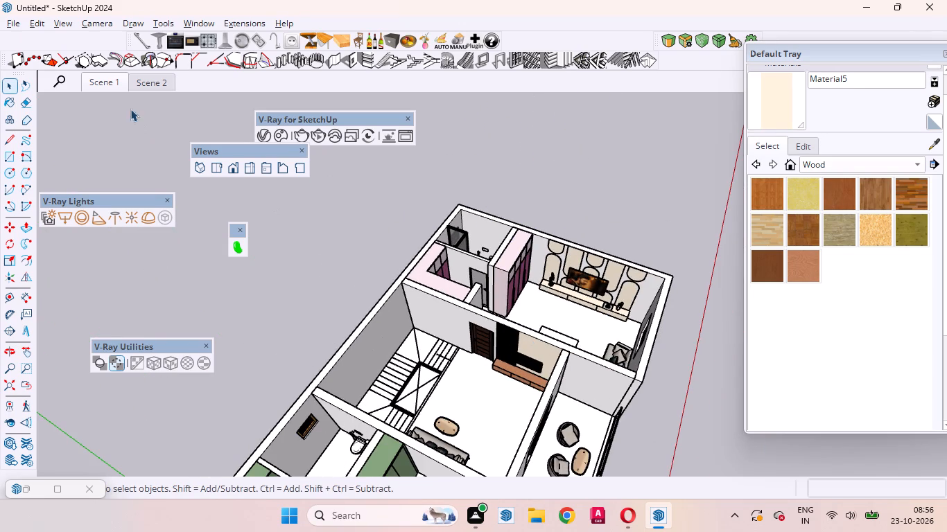
Switch to the top view and save the model as floor plan in the Documents folder.
{"action": "left_click", "coordinate": [214, 168]}
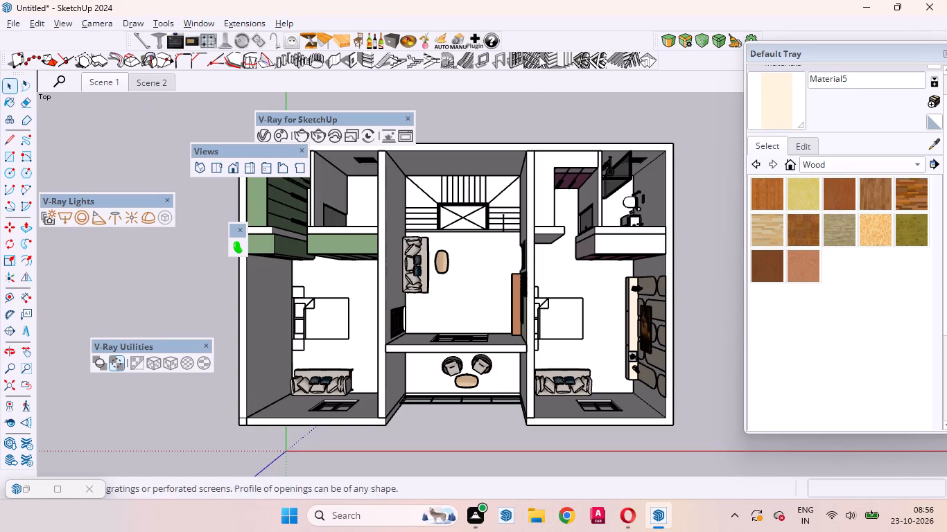
{"action": "left_click", "coordinate": [15, 26]}
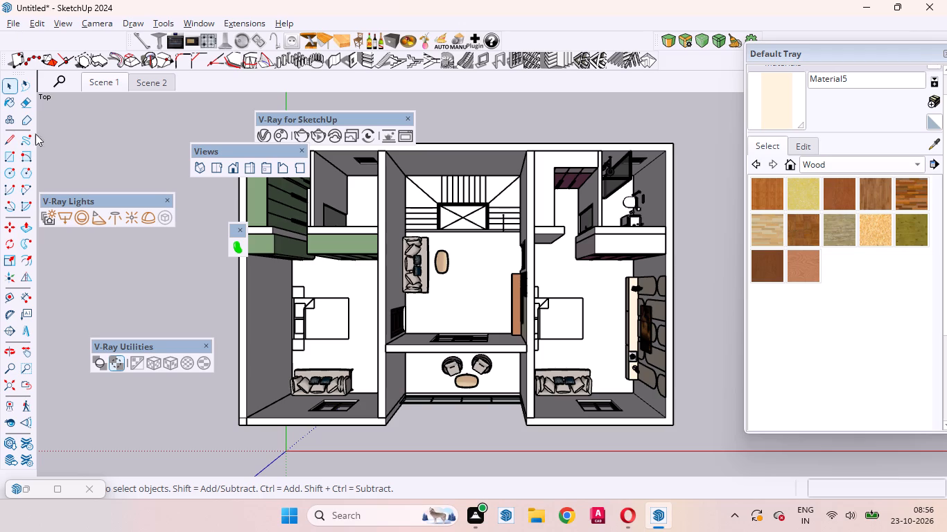
{"action": "left_click", "coordinate": [10, 21]}
{"action": "left_click", "coordinate": [15, 26]}
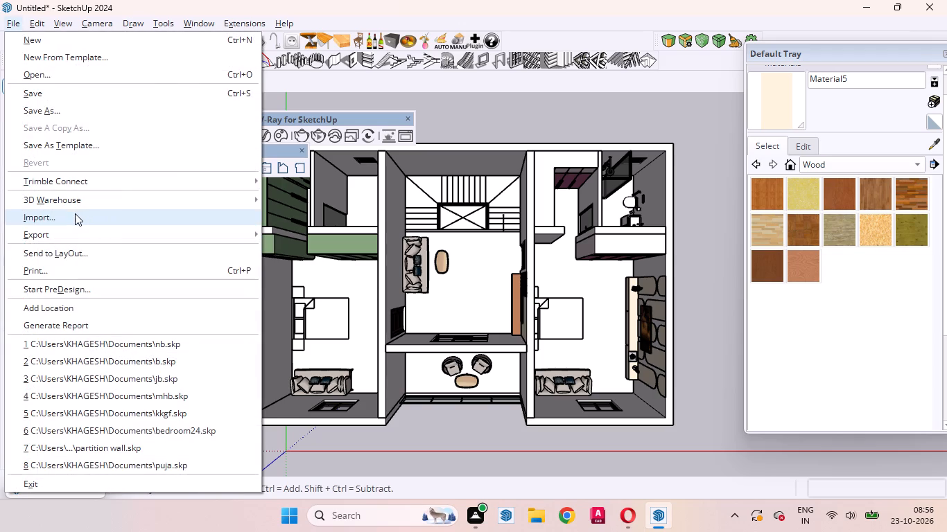
{"action": "left_click", "coordinate": [45, 94]}
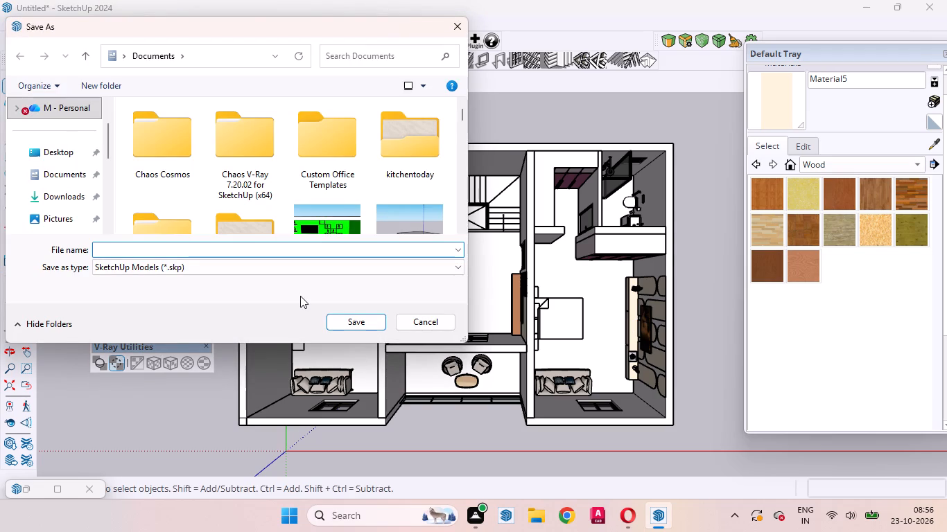
{"action": "left_click", "coordinate": [42, 181]}
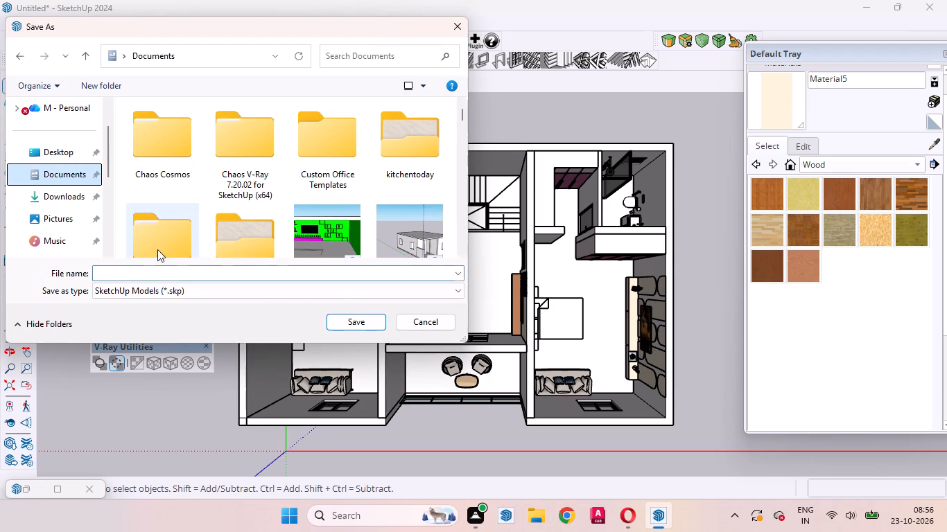
{"action": "left_click", "coordinate": [129, 270]}
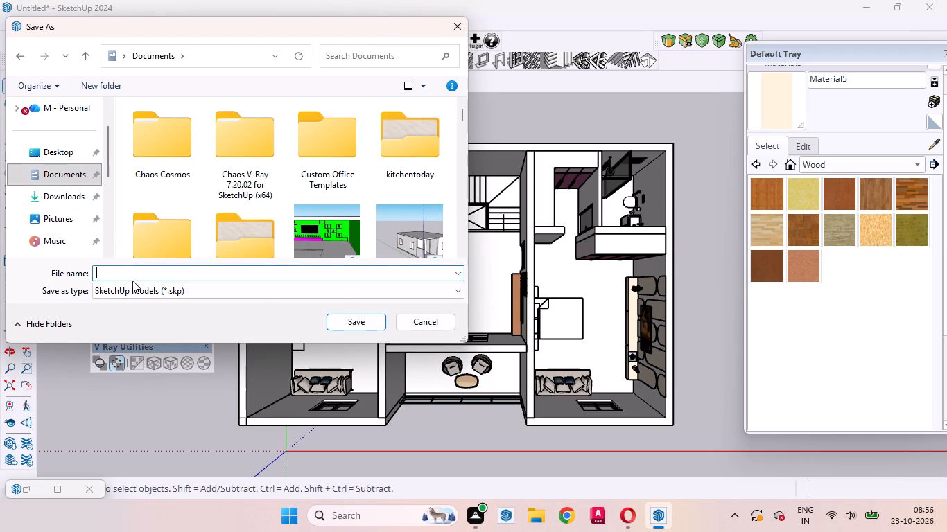
{"action": "type", "text": "f;loo"}
{"action": "key", "text": "BackSpace"}
{"action": "key", "text": "BackSpace"}
{"action": "key", "text": "BackSpace"}
{"action": "key", "text": "BackSpace"}
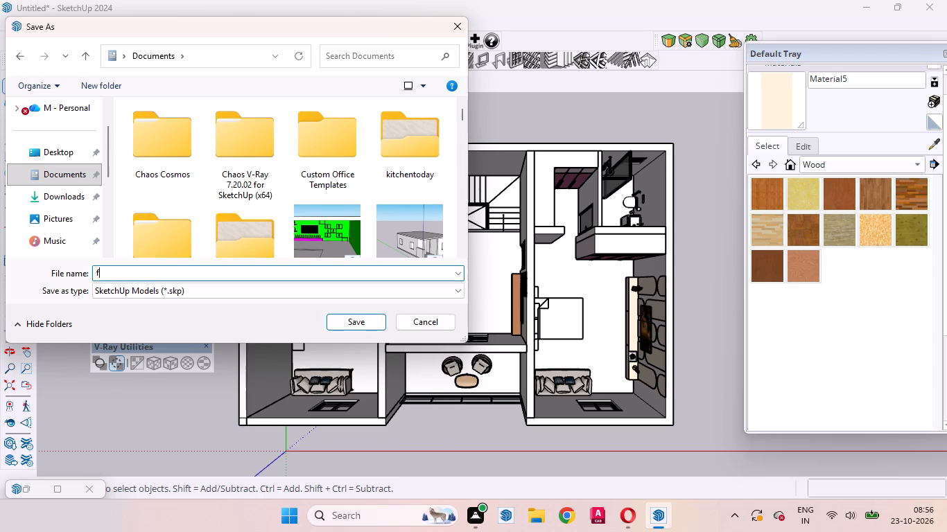
{"action": "key", "text": "BackSpace"}
{"action": "type", "text": "floor plan"}
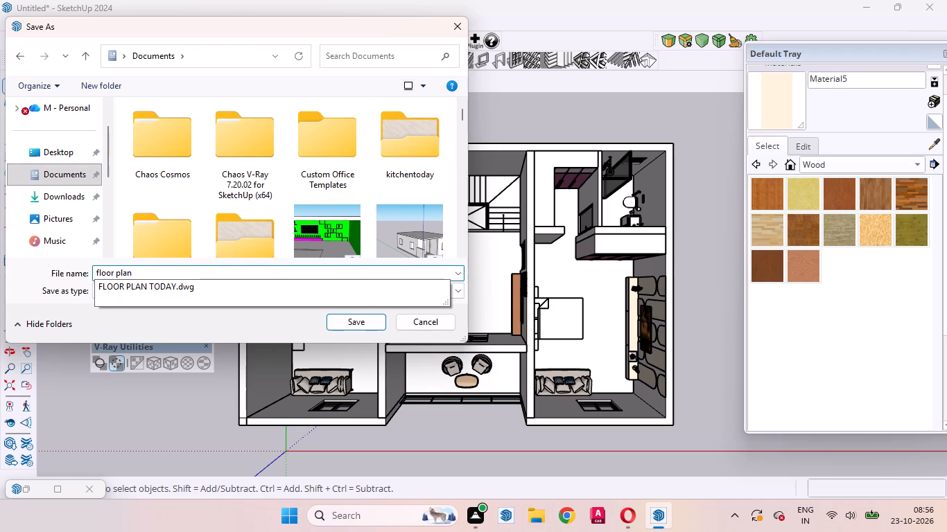
{"action": "left_click", "coordinate": [143, 277]}
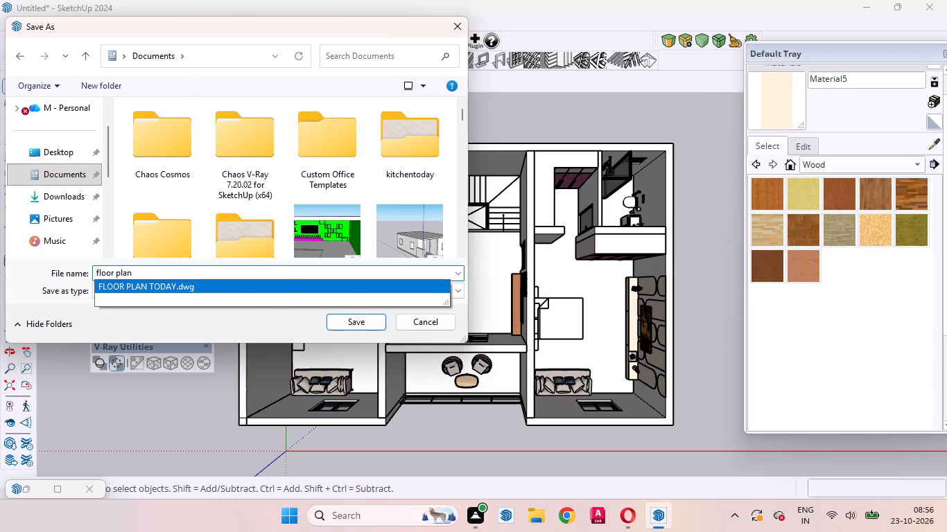
{"action": "left_click", "coordinate": [148, 270]}
{"action": "left_click", "coordinate": [460, 275]}
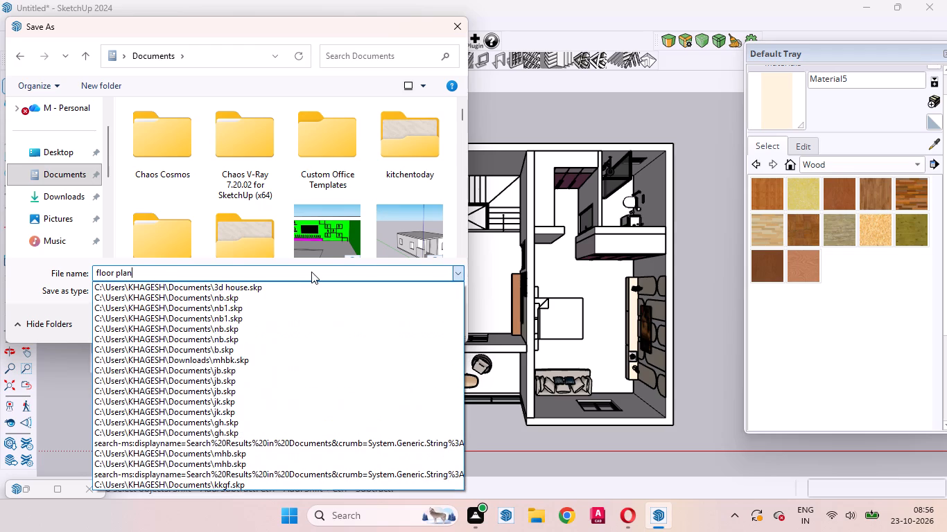
{"action": "left_click", "coordinate": [302, 272]}
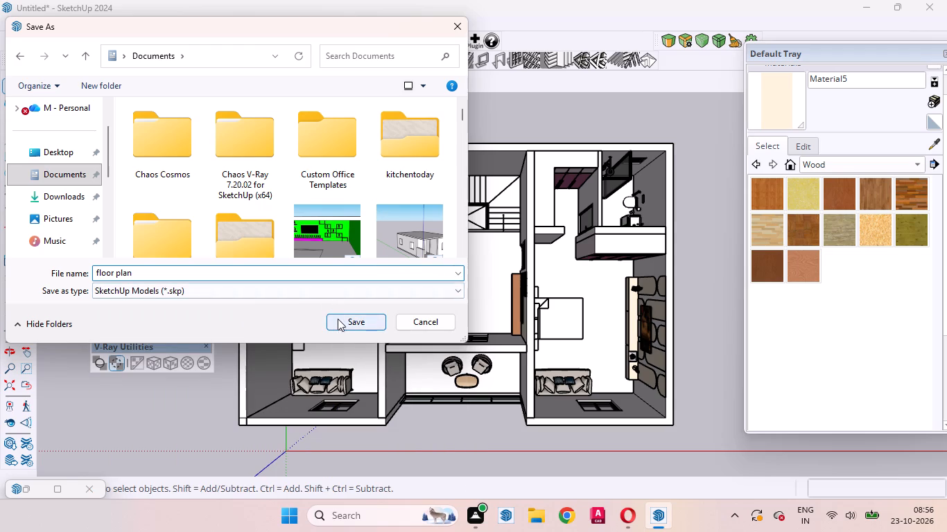
{"action": "left_click", "coordinate": [338, 320]}
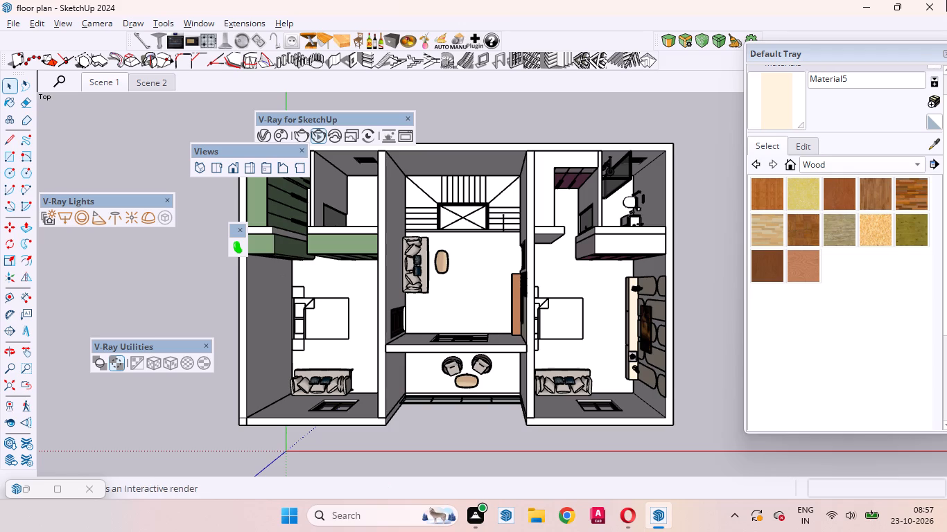
Export the top view as a 2D JPEG image named floor plan into the Documents folder.
{"action": "left_click", "coordinate": [15, 23]}
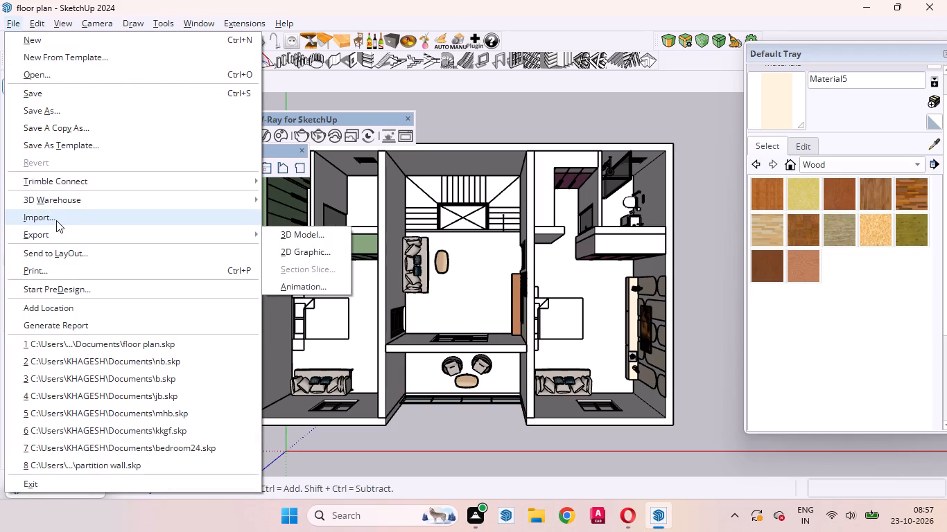
{"action": "left_click", "coordinate": [296, 249]}
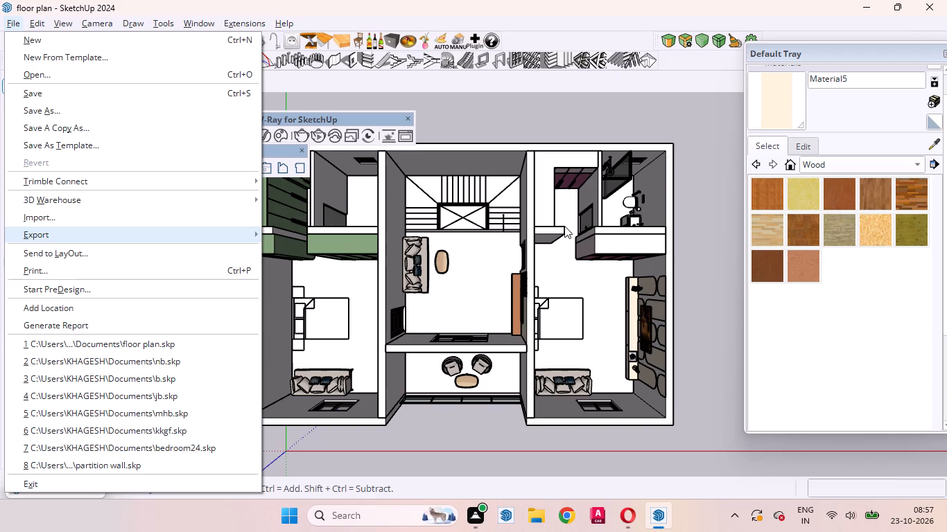
{"action": "left_click", "coordinate": [5, 85]}
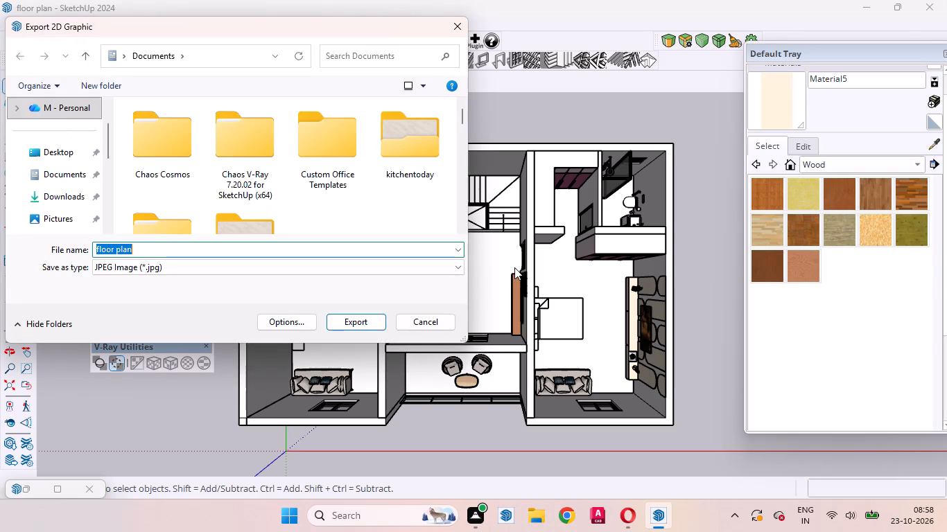
{"action": "left_click", "coordinate": [218, 250]}
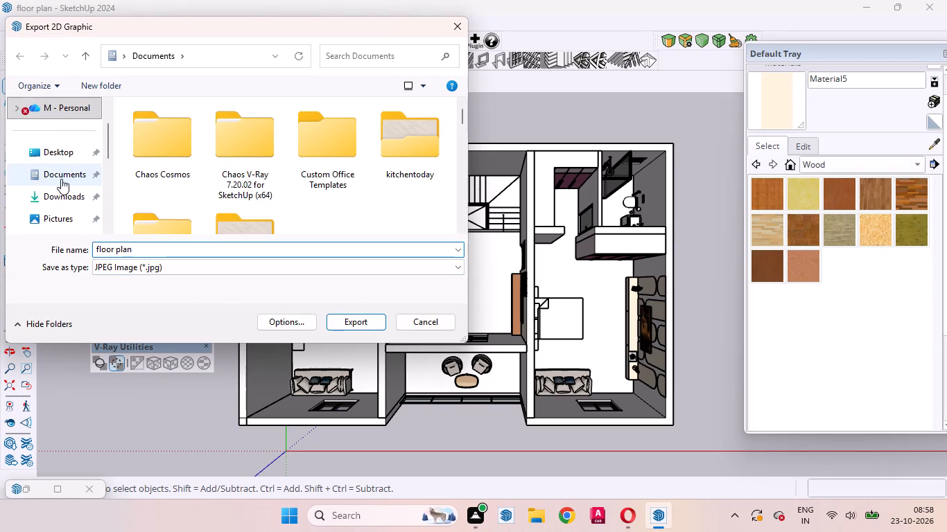
{"action": "left_click", "coordinate": [47, 168]}
{"action": "left_click", "coordinate": [347, 325]}
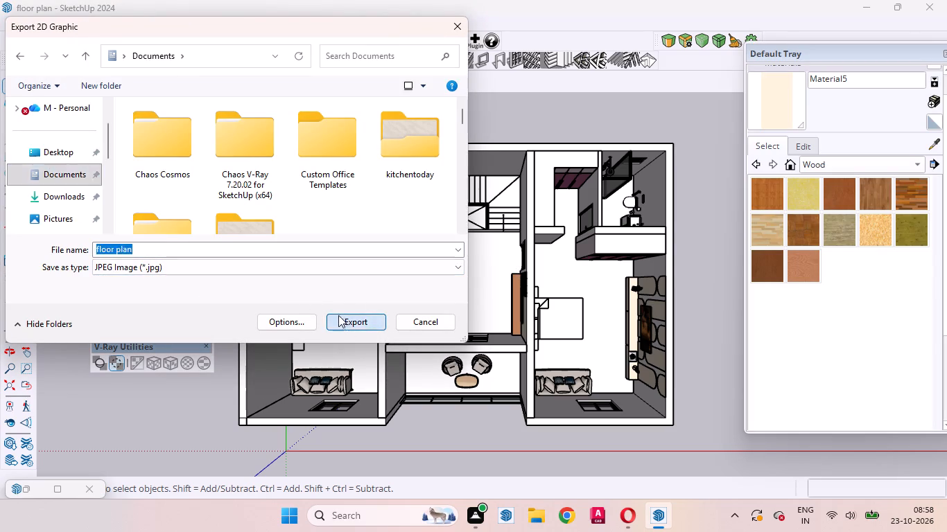